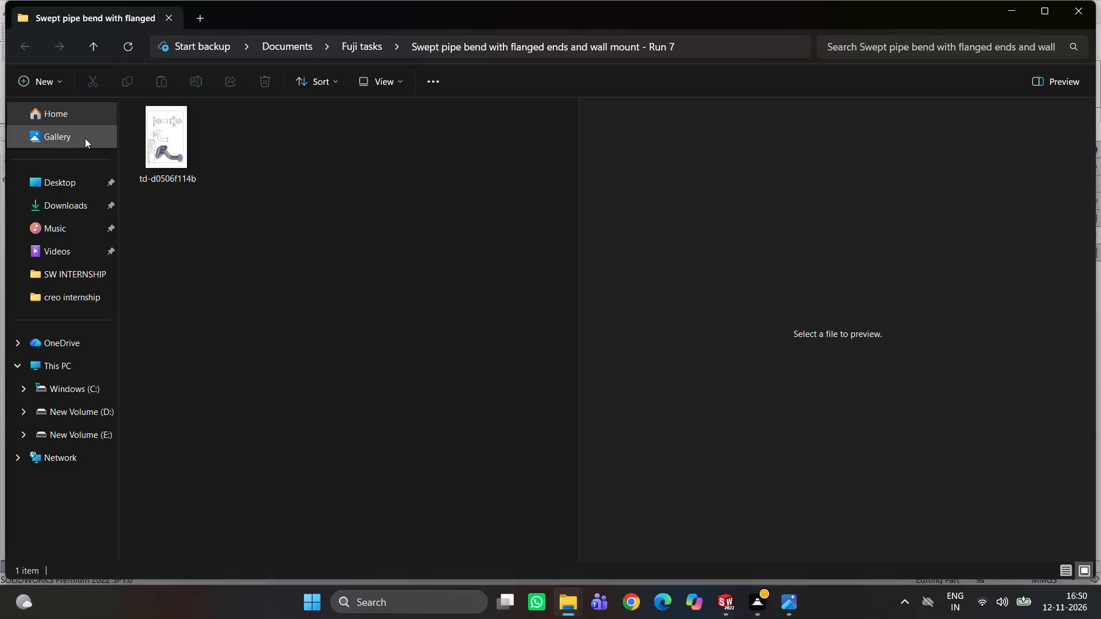
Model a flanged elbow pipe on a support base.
Open the reference drawing image td-d0506f114b from the swept pipe bend task folder.
left_click(162, 135)
right_click(178, 135)
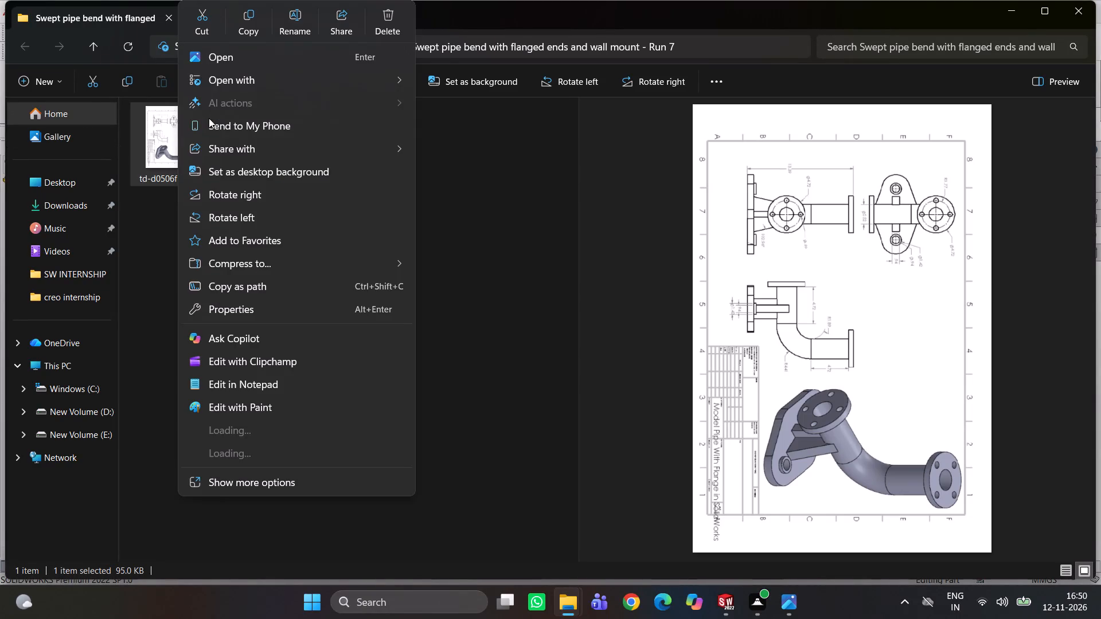
left_click(223, 62)
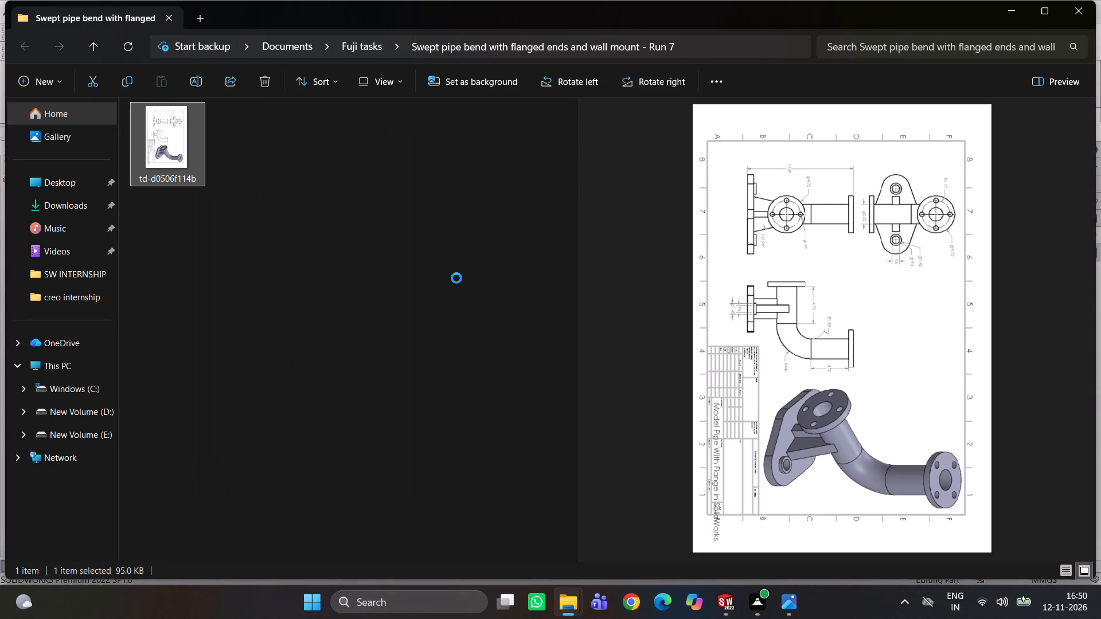
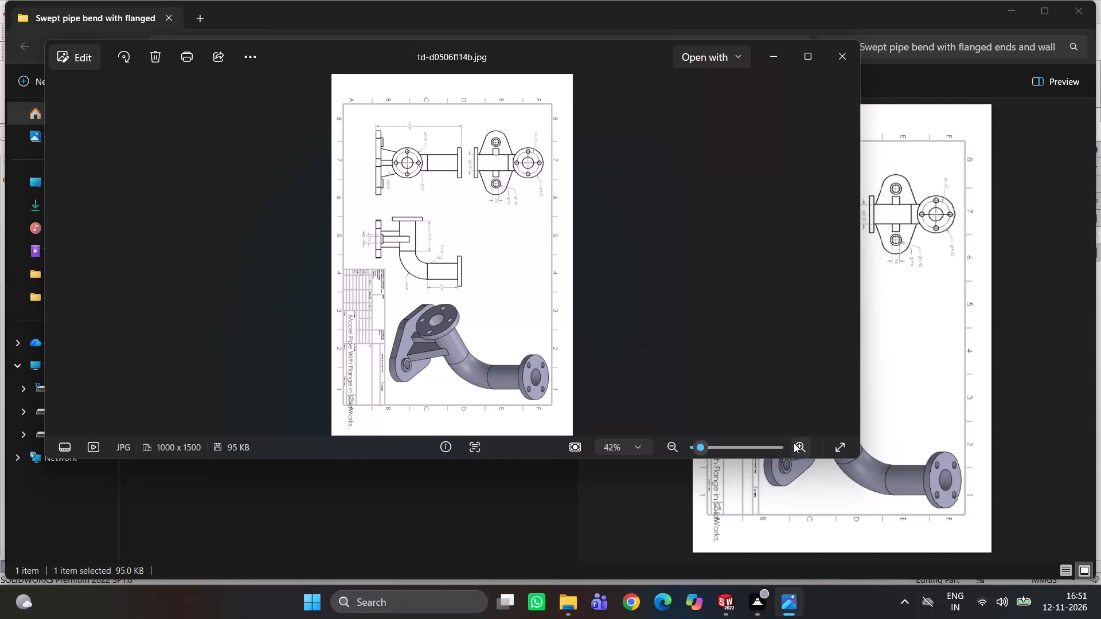
Examine the pipe bend view in the reference drawing for its straight lengths and bend radii.
left_click(795, 444)
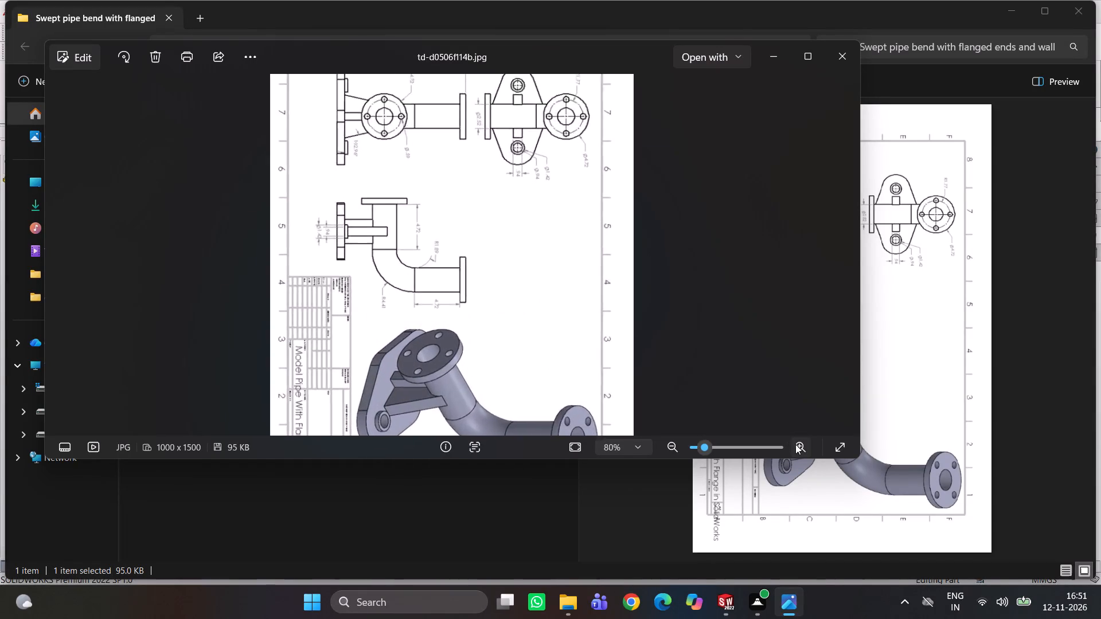
scroll(431, 282, "down", 4)
scroll(434, 279, "up", 5)
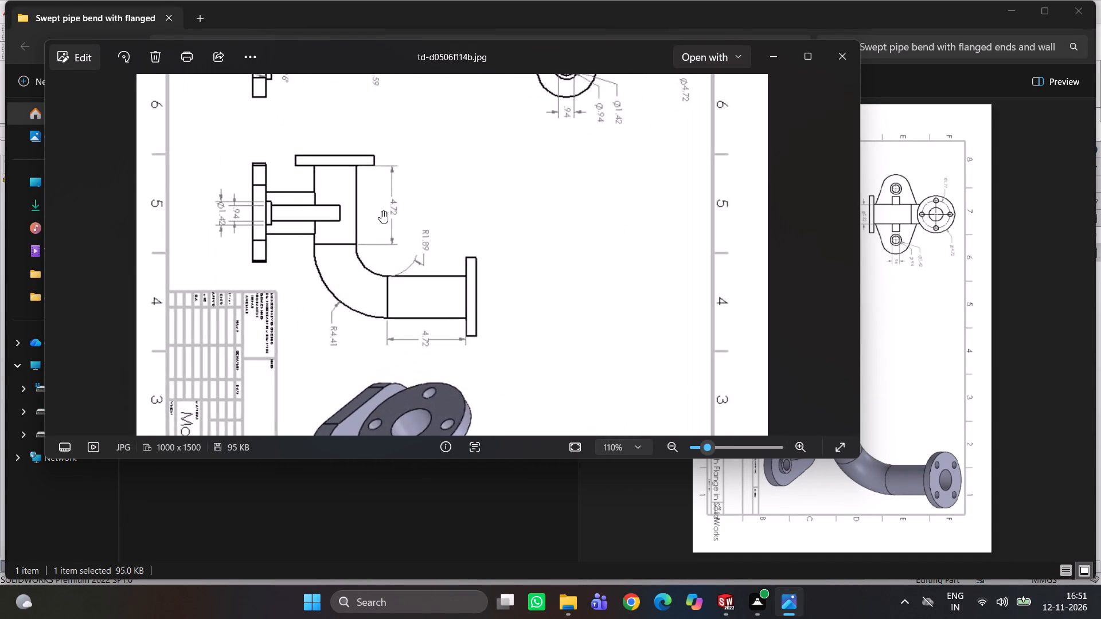
scroll(379, 210, "up", 13)
scroll(384, 224, "down", 15)
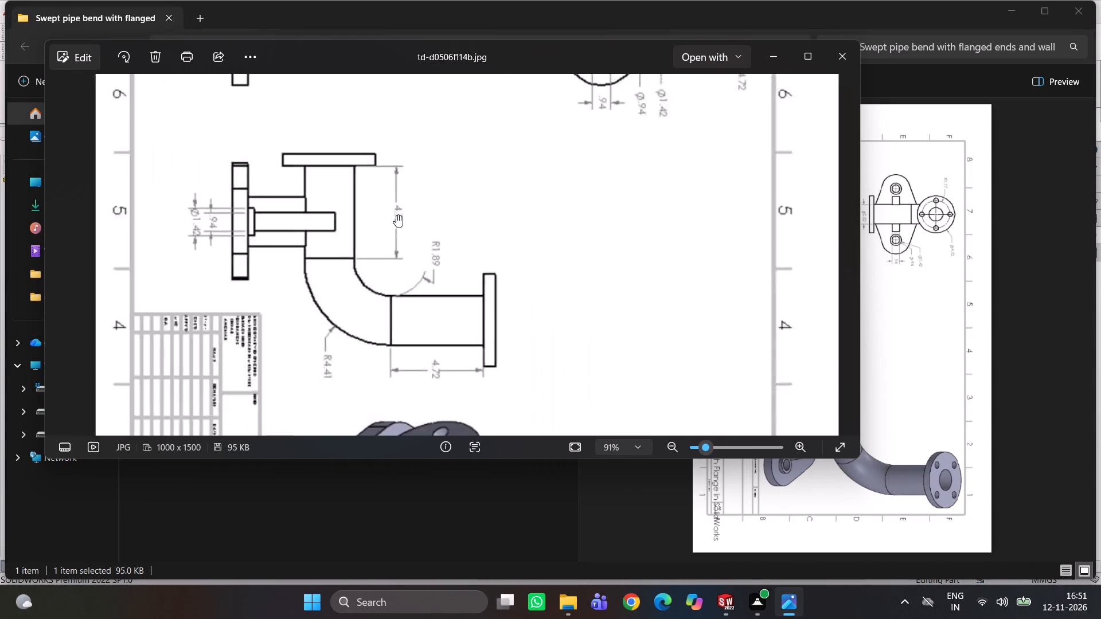
scroll(396, 215, "down", 6)
scroll(420, 357, "down", 6)
scroll(437, 175, "down", 4)
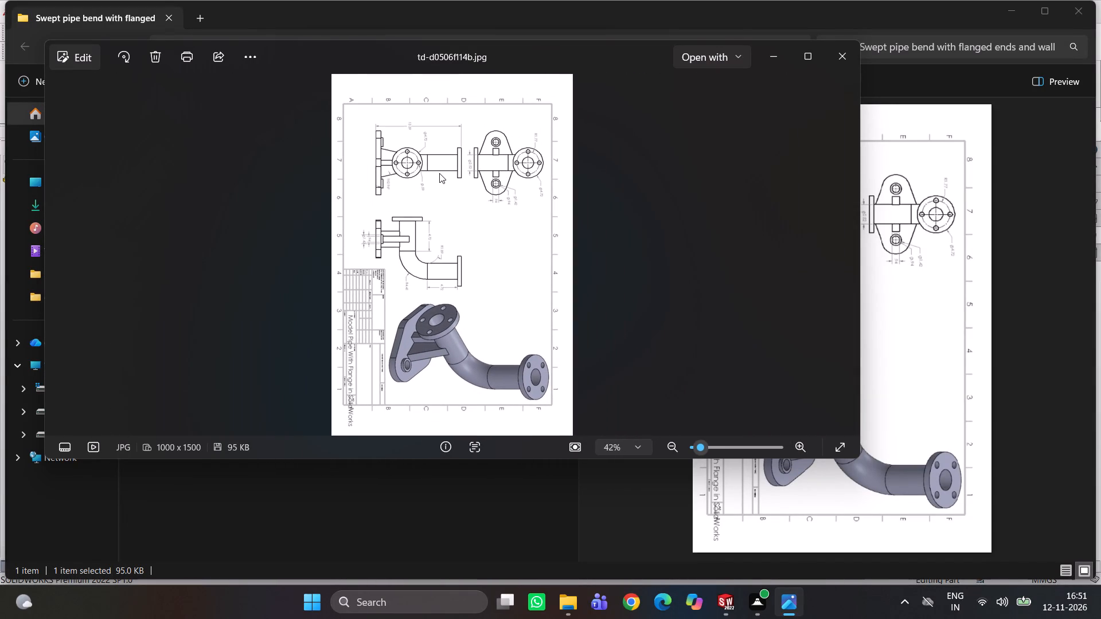
Examine the drawing's flange and wall mount views for their diameters, hole sizes, overall length and rib angle.
scroll(436, 172, "up", 7)
middle_click_drag(367, 185, 346, 187)
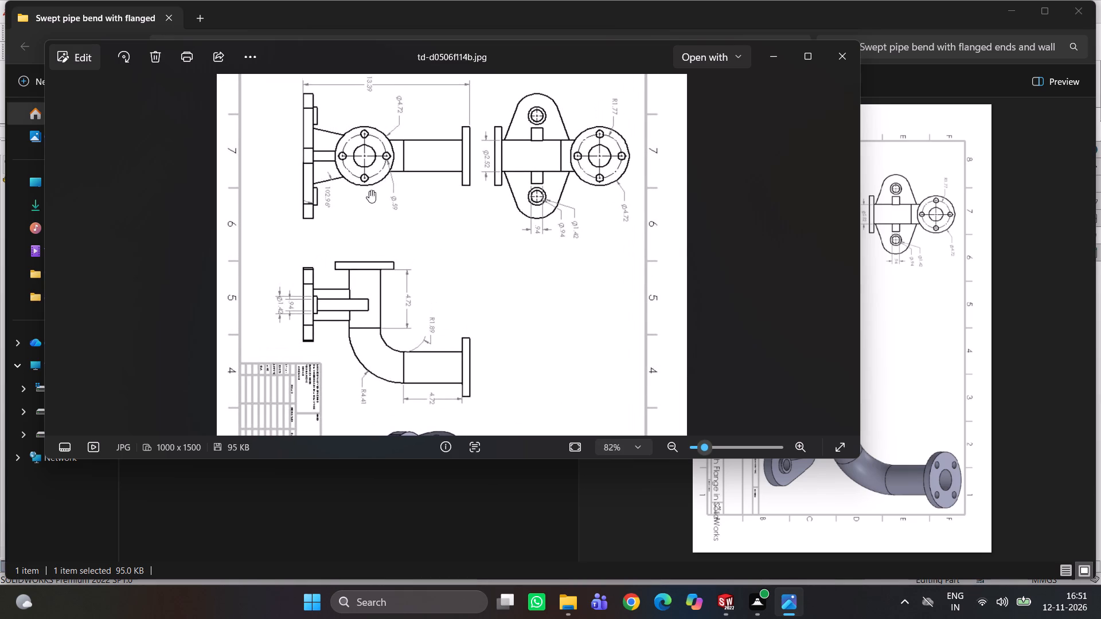
scroll(397, 198, "up", 3)
scroll(434, 233, "up", 4)
scroll(438, 232, "down", 7)
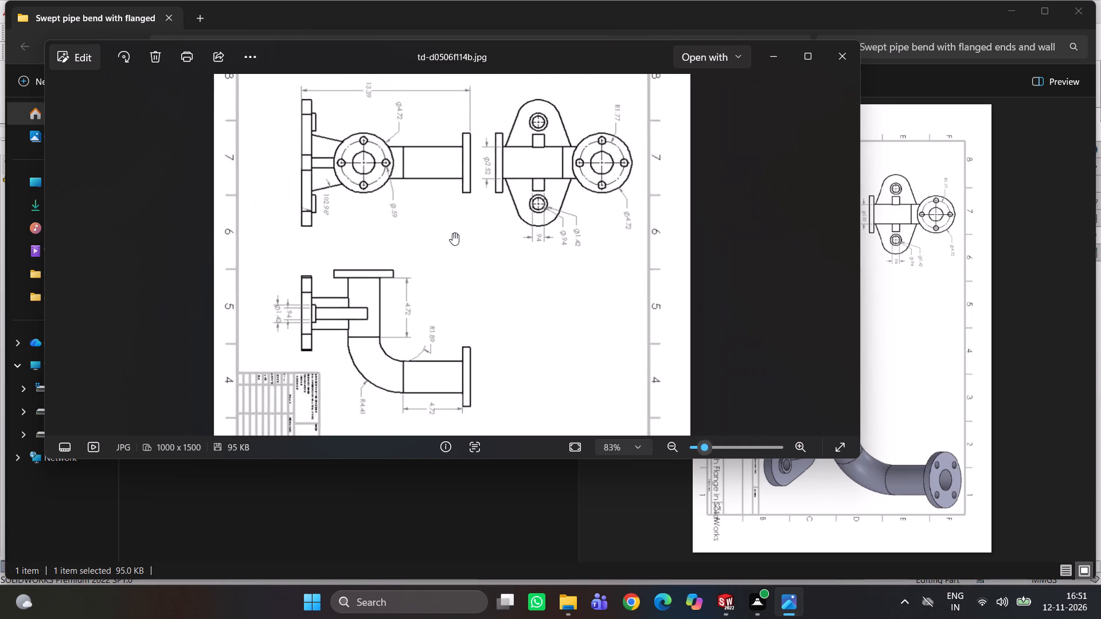
scroll(453, 233, "down", 7)
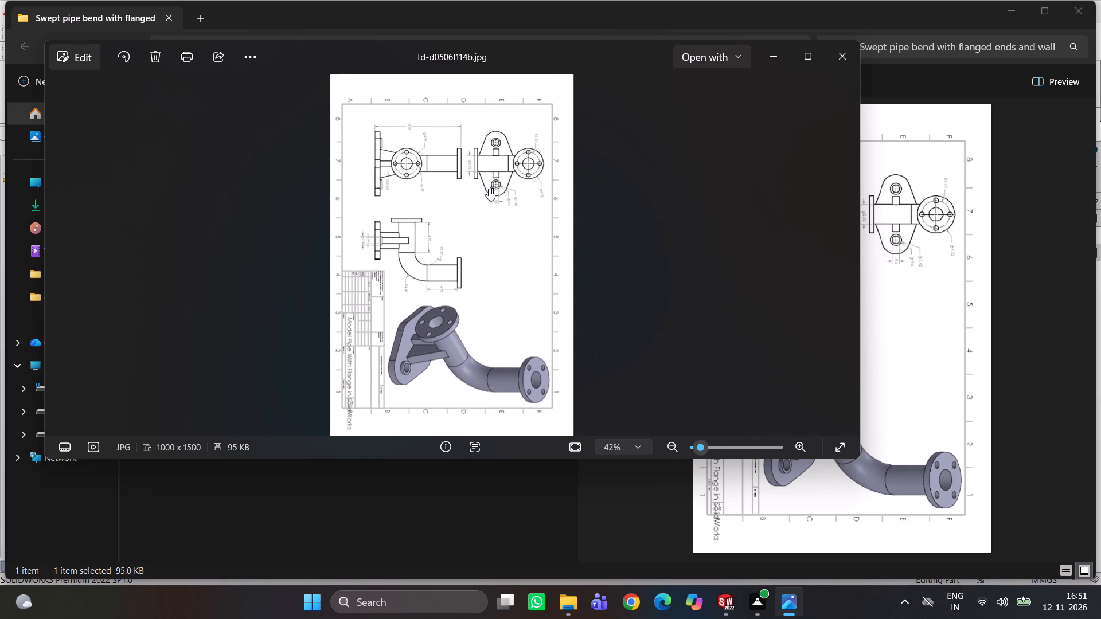
scroll(490, 184, "down", 4)
scroll(507, 158, "up", 4)
scroll(516, 205, "down", 2)
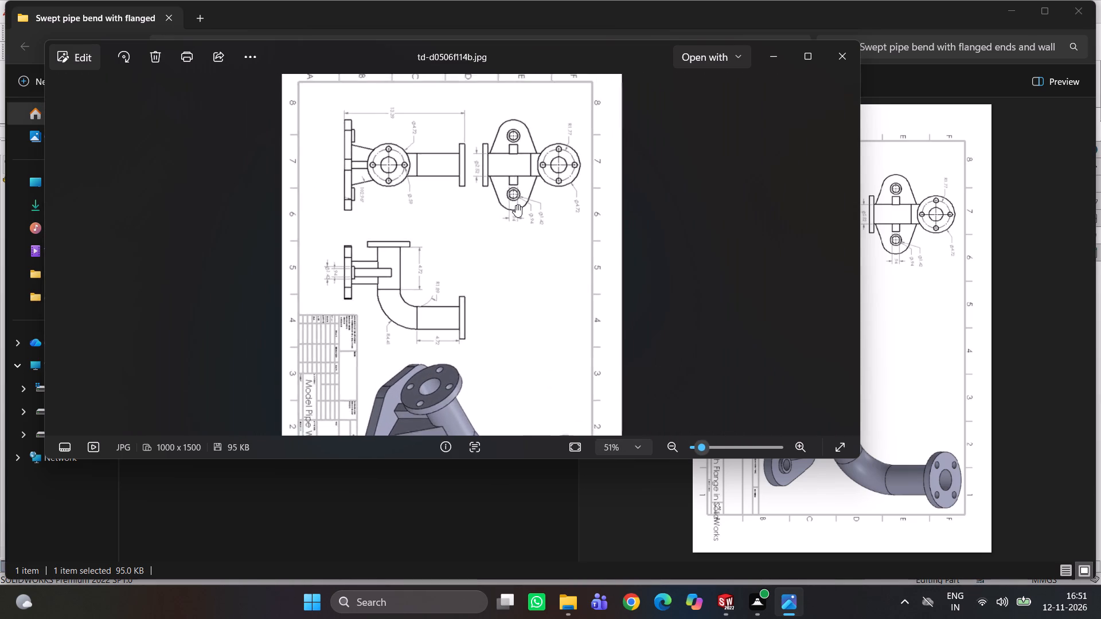
scroll(515, 205, "down", 3)
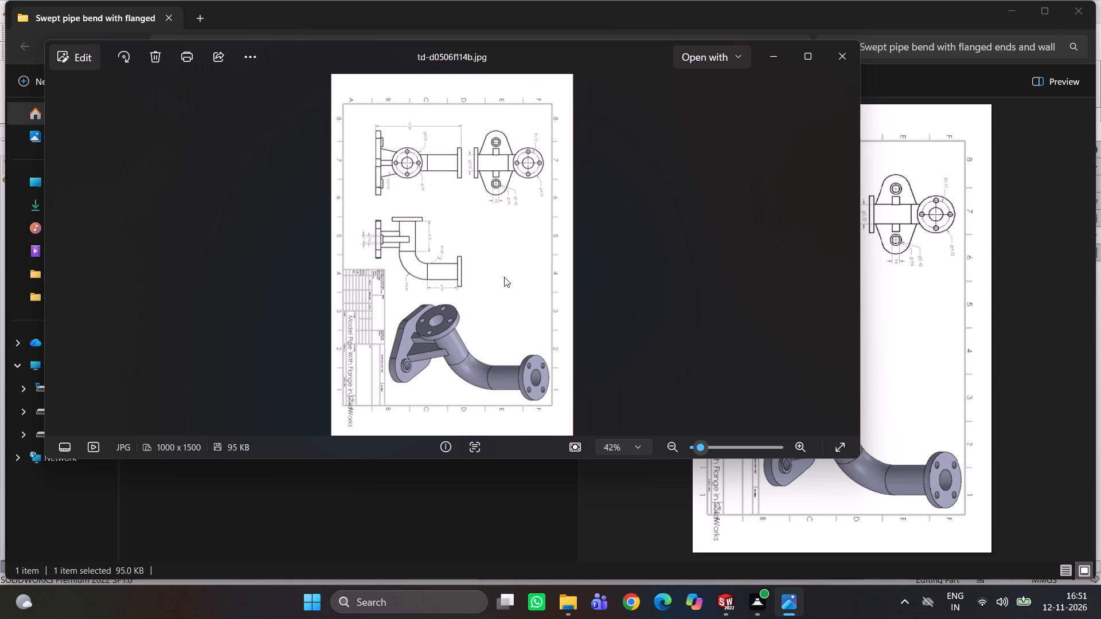
scroll(497, 174, "down", 2)
scroll(494, 179, "up", 7)
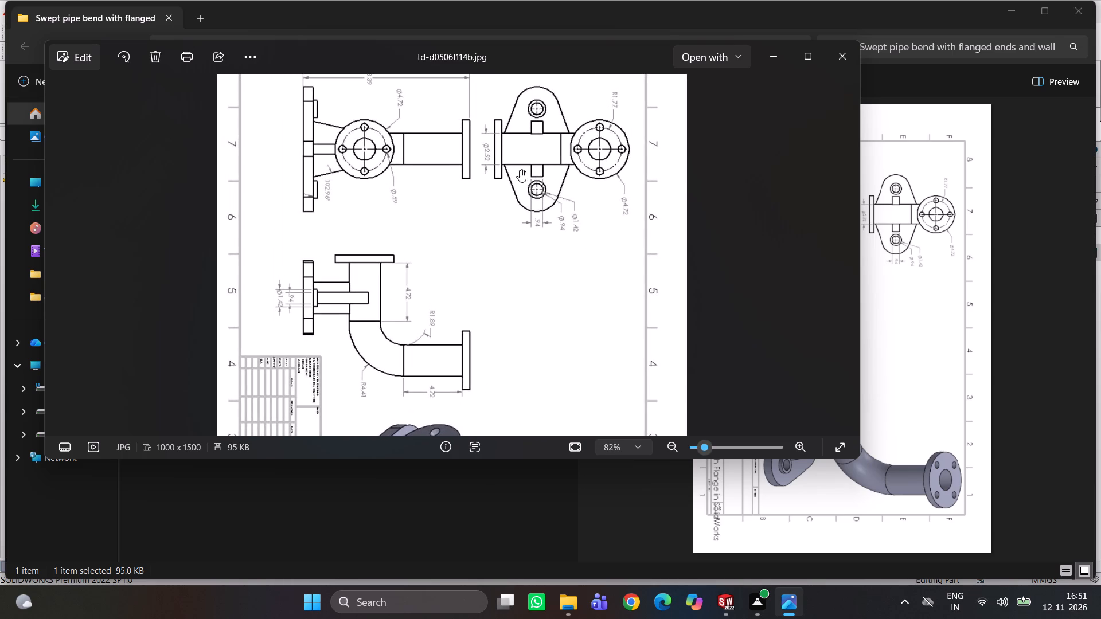
scroll(544, 167, "up", 3)
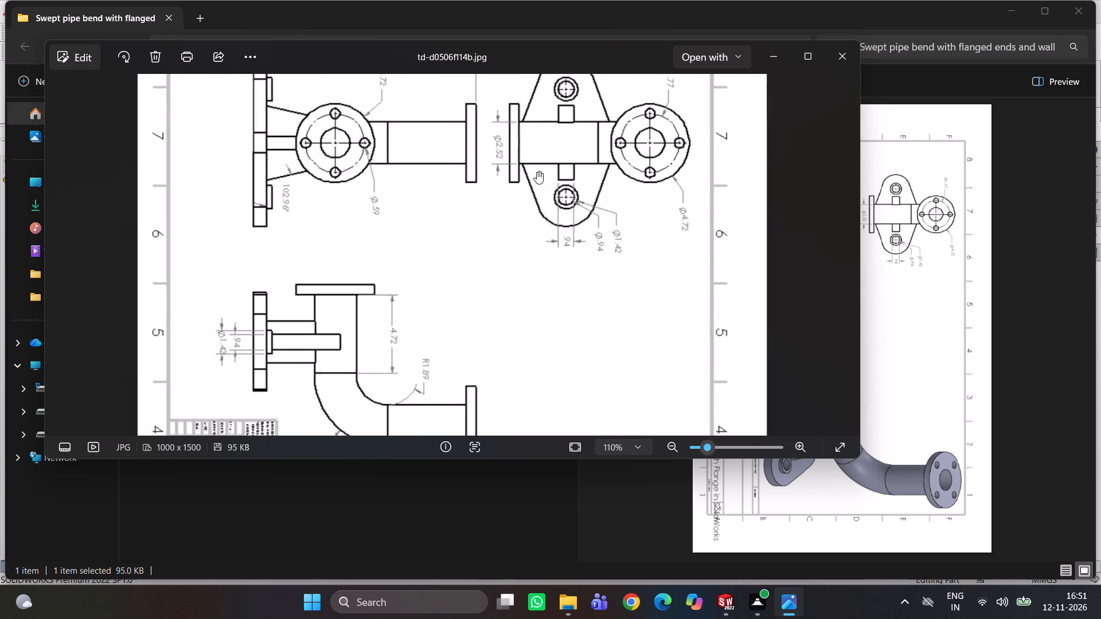
scroll(536, 174, "down", 8)
scroll(370, 259, "down", 5)
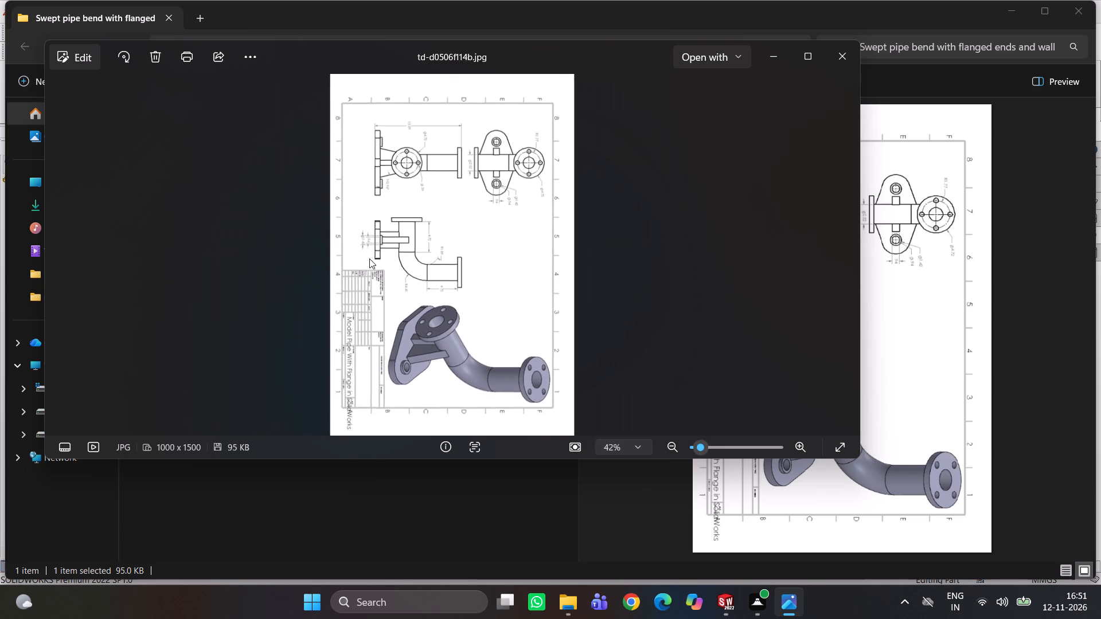
scroll(377, 238, "up", 4)
scroll(517, 166, "up", 3)
scroll(539, 174, "down", 4)
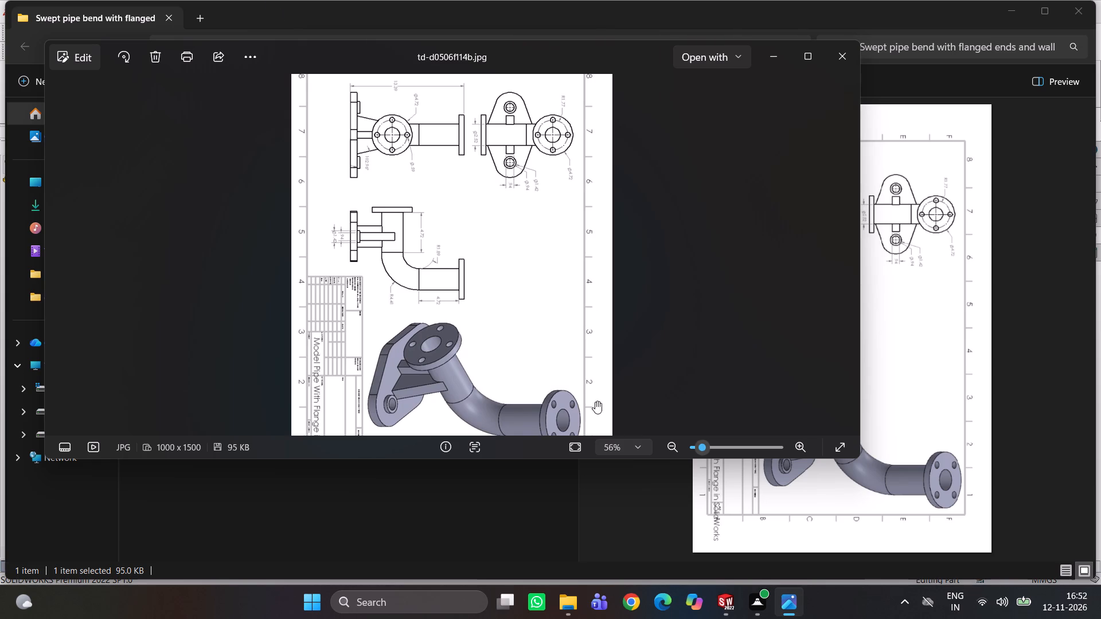
scroll(421, 189, "down", 5)
scroll(404, 139, "up", 3)
scroll(404, 138, "down", 3)
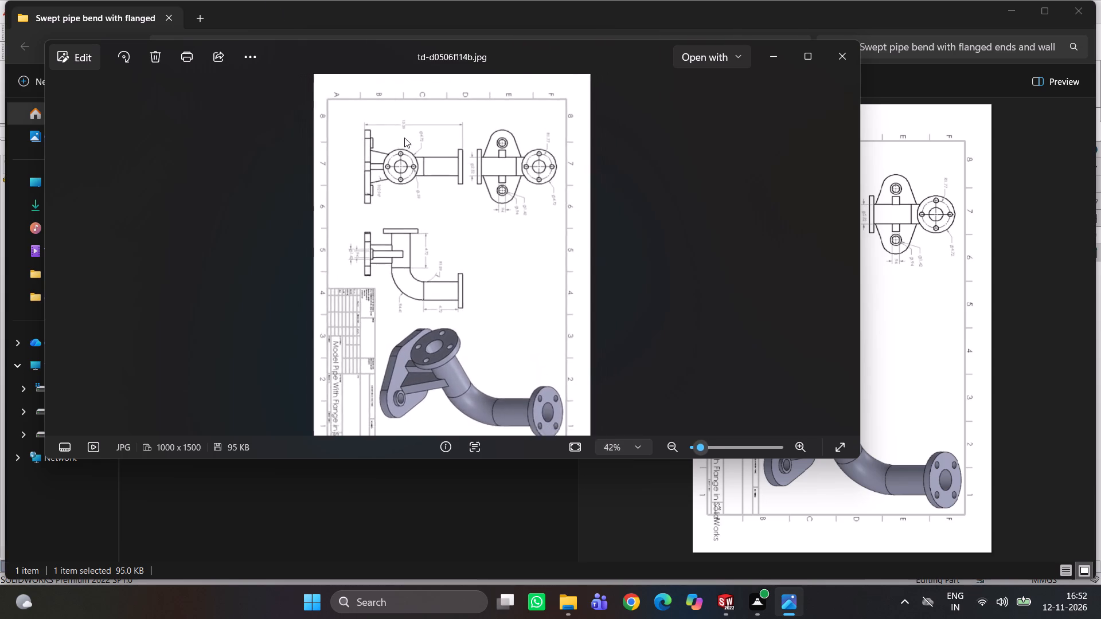
scroll(404, 136, "up", 8)
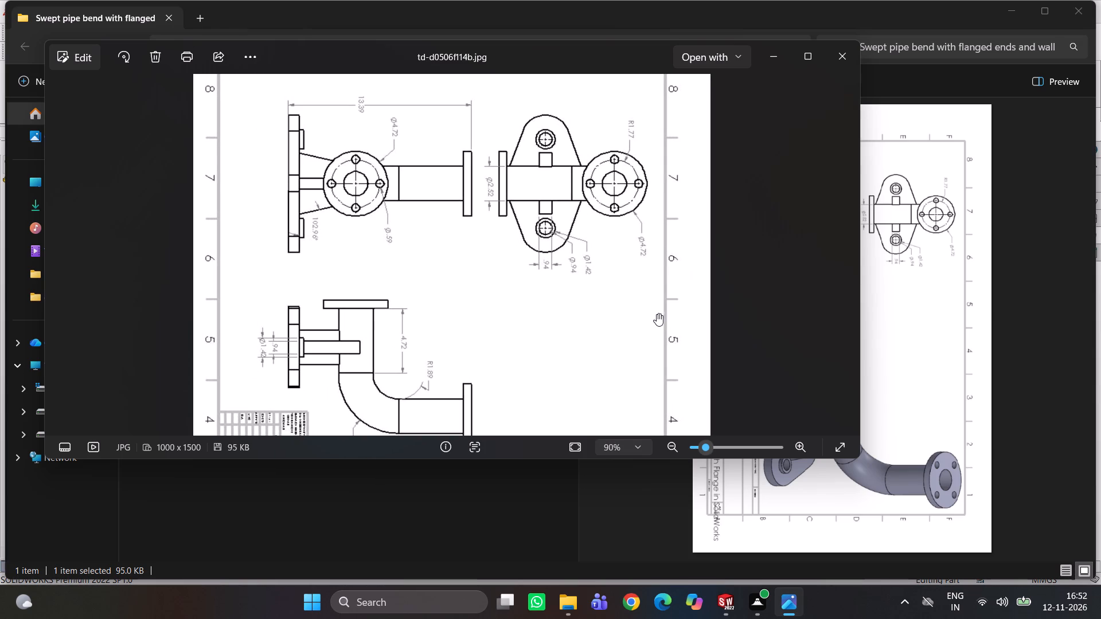
scroll(566, 295, "up", 1)
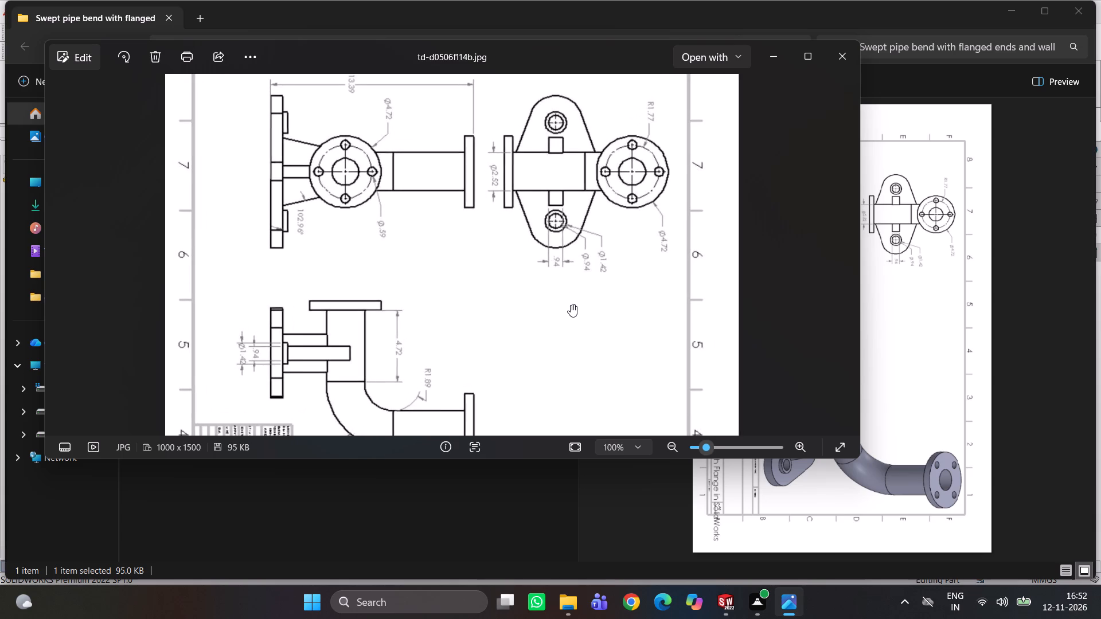
scroll(571, 304, "down", 3)
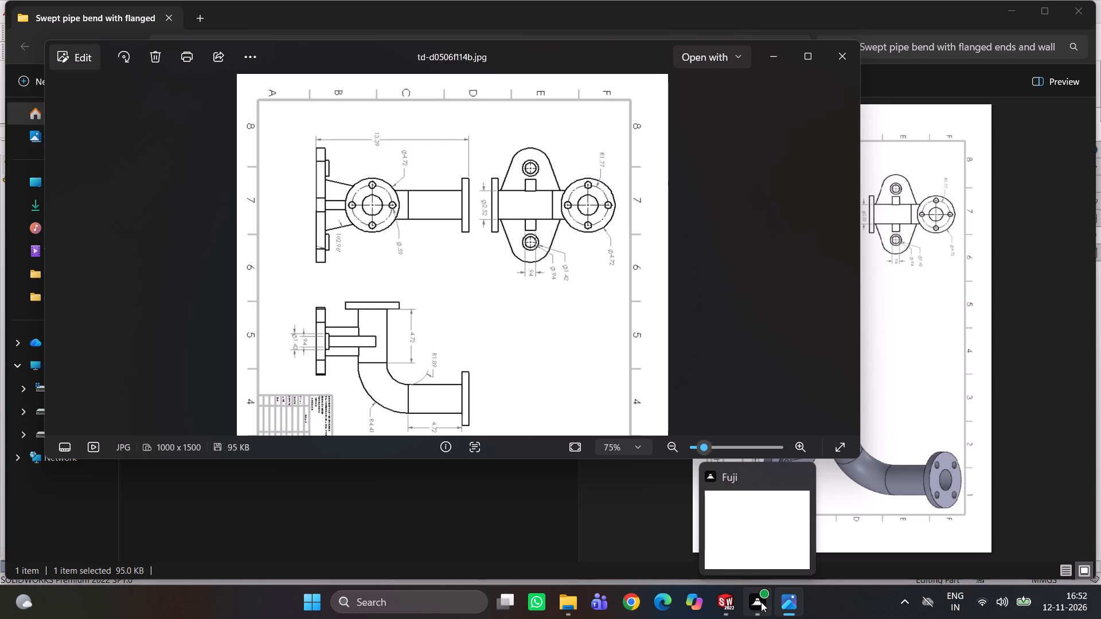
Switch to SolidWorks and create a new part document.
left_click(725, 604)
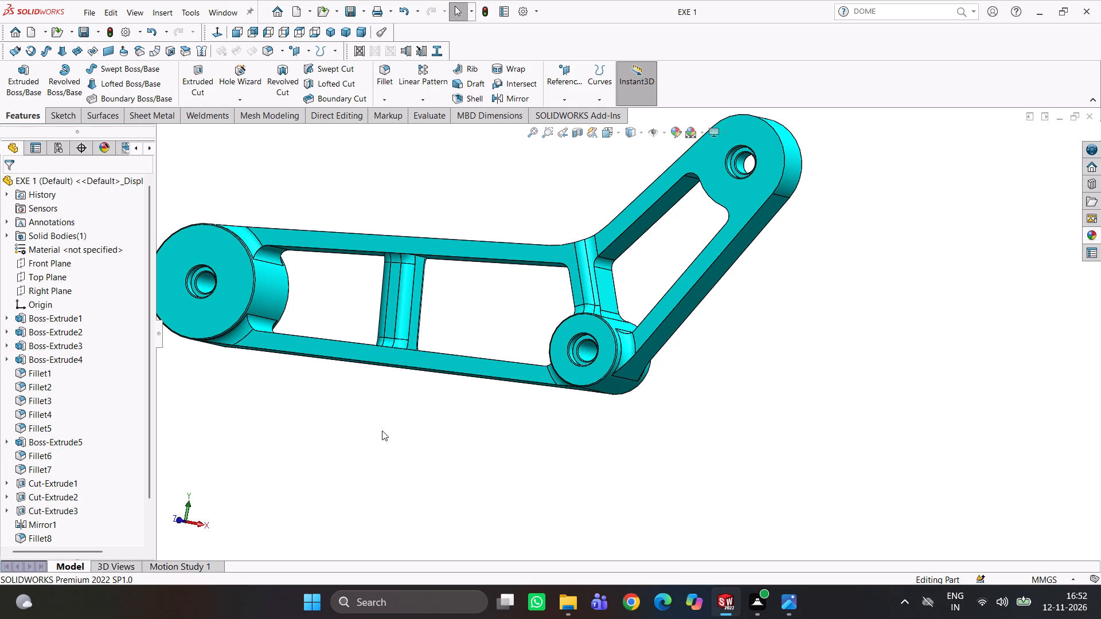
key("ctrl+n")
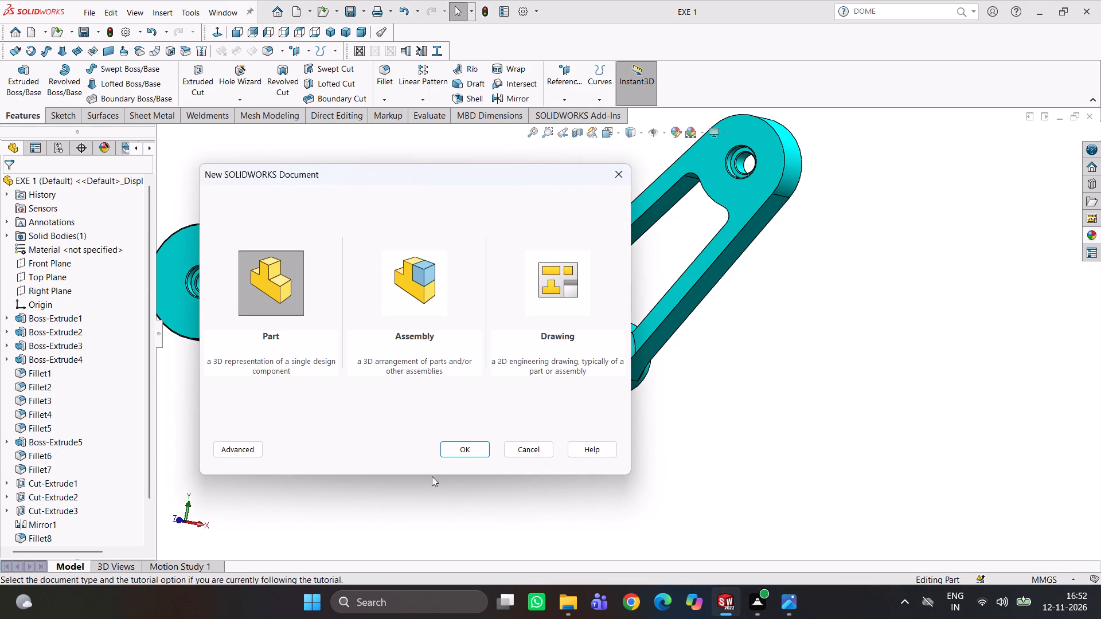
left_click(477, 427)
left_click(479, 442)
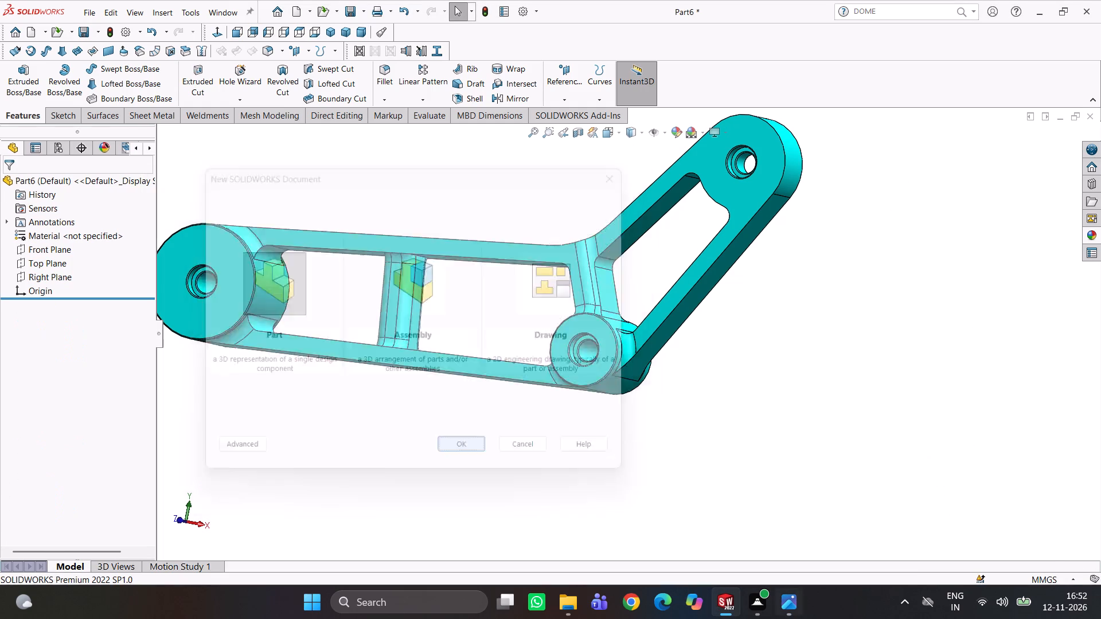
Return to the reference drawing and examine the pipe bend path, flange and wall mount dimensions across its views.
left_click(788, 604)
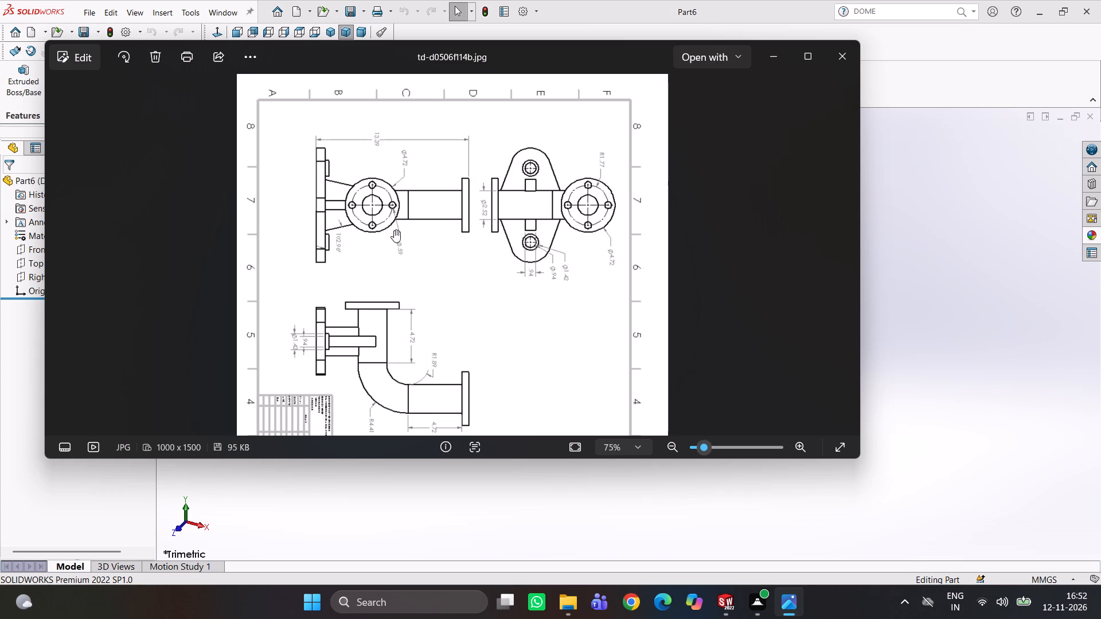
scroll(346, 249, "down", 1)
scroll(393, 323, "down", 4)
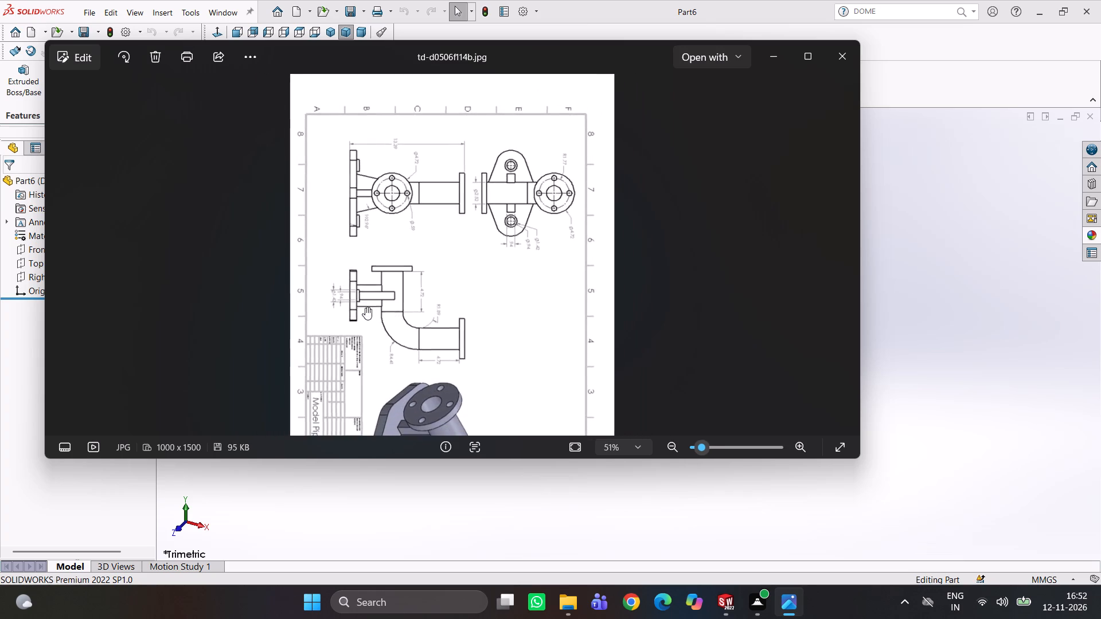
scroll(365, 307, "down", 1)
scroll(402, 254, "down", 1)
scroll(402, 254, "up", 4)
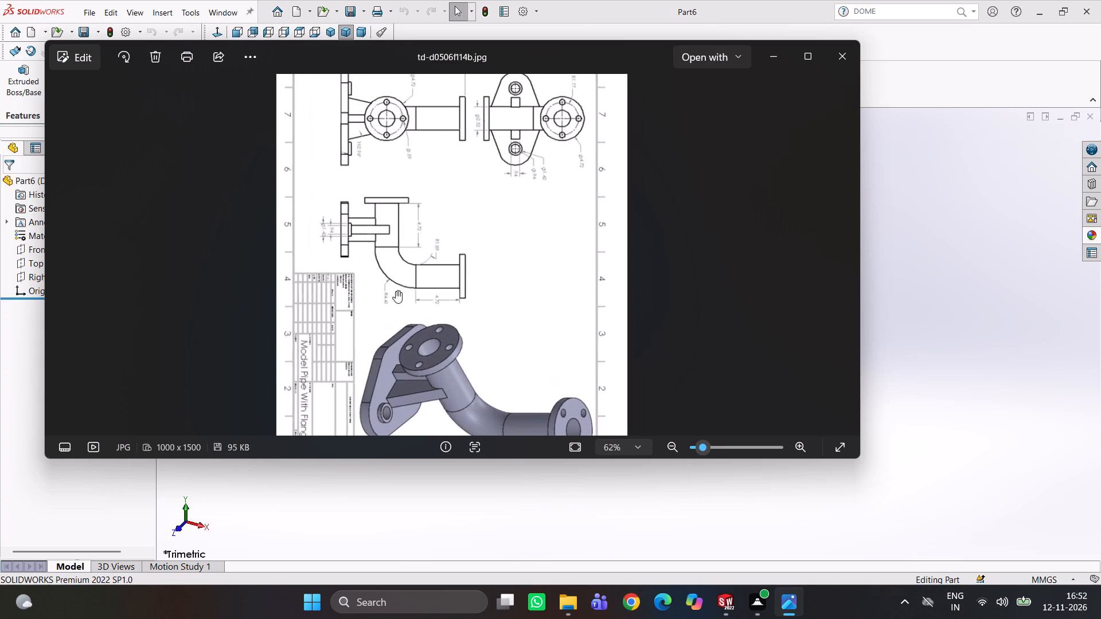
scroll(352, 363, "down", 4)
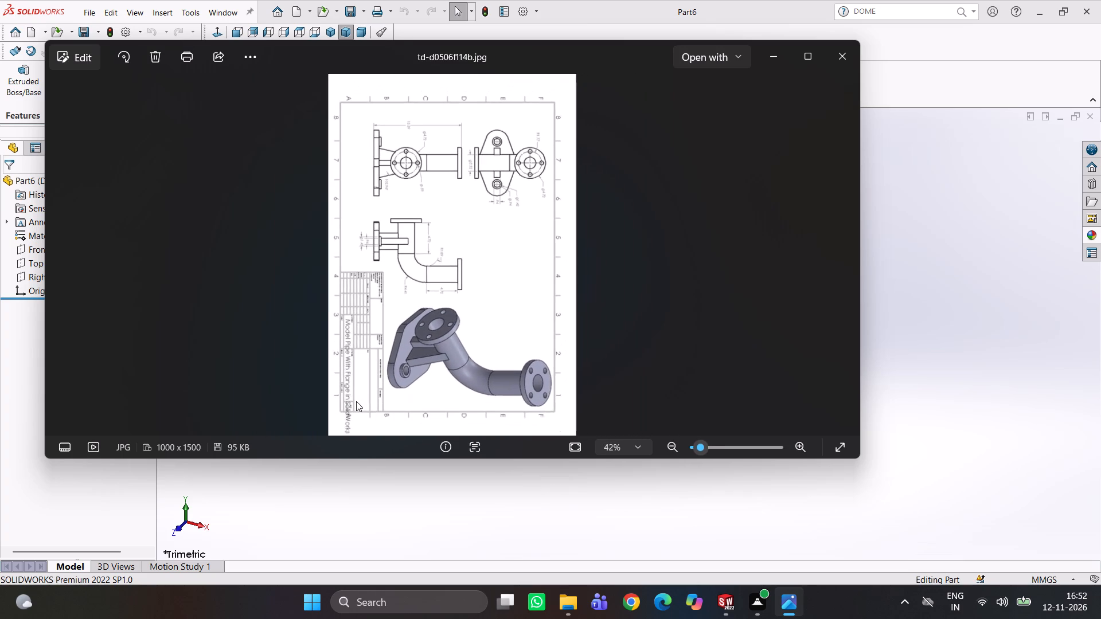
scroll(371, 367, "up", 5)
scroll(420, 325, "down", 1)
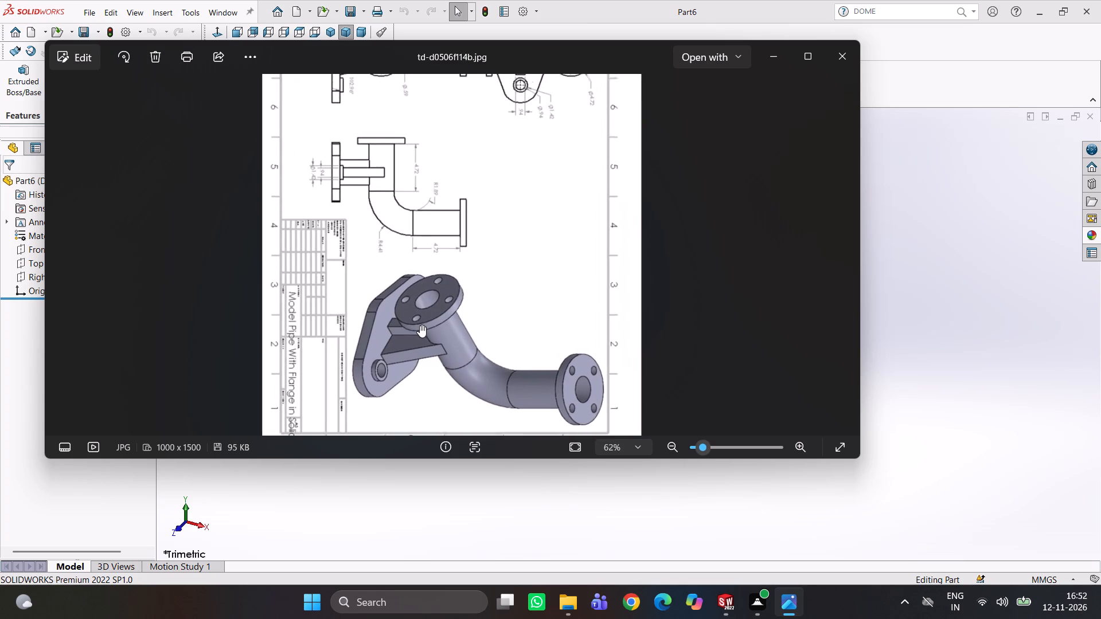
scroll(421, 275, "down", 4)
scroll(419, 263, "up", 4)
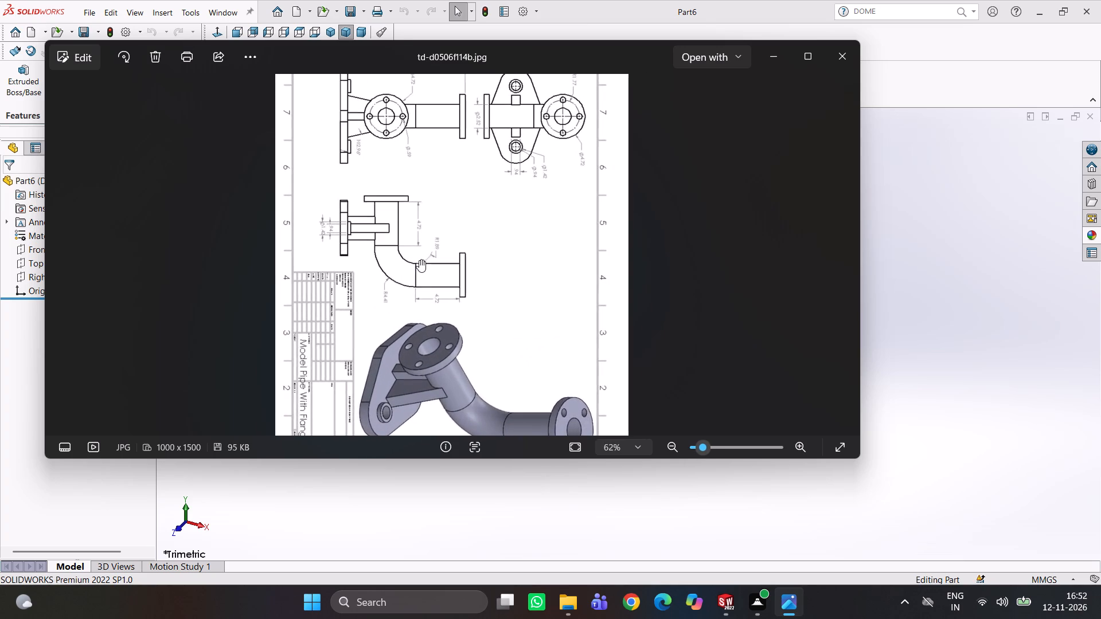
scroll(419, 260, "up", 2)
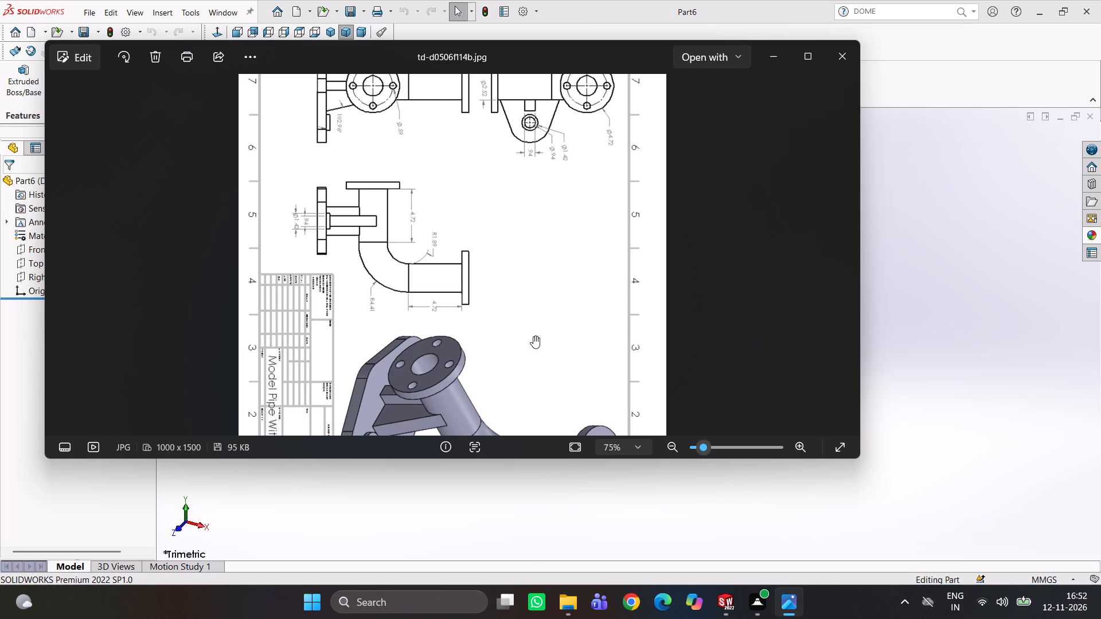
scroll(417, 296, "up", 2)
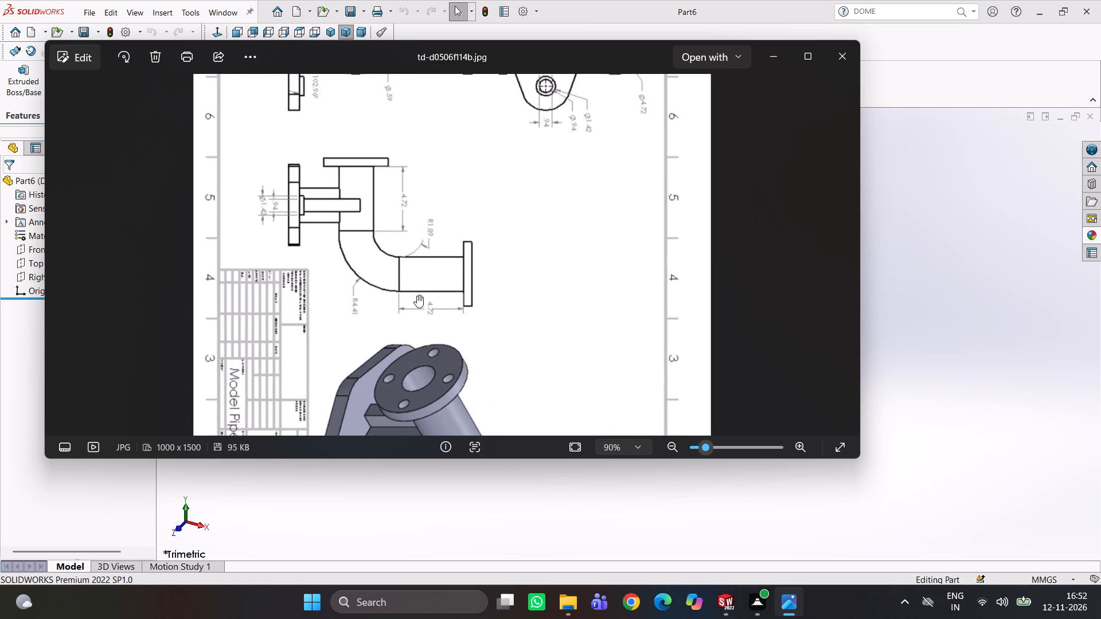
scroll(417, 295, "up", 3)
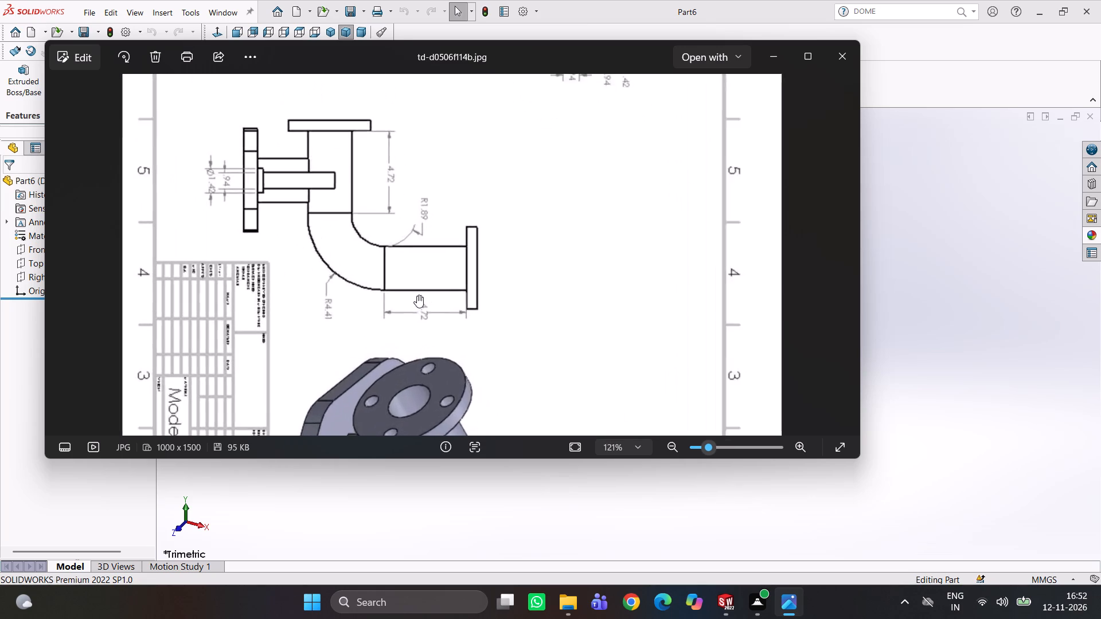
scroll(417, 295, "down", 9)
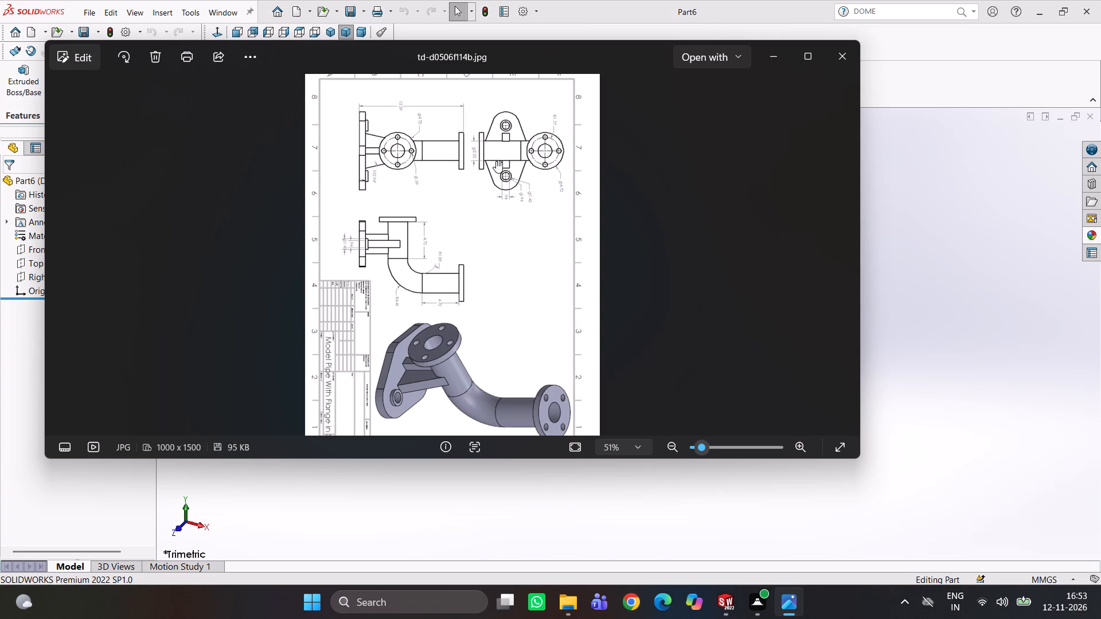
scroll(496, 160, "down", 3)
scroll(496, 160, "up", 3)
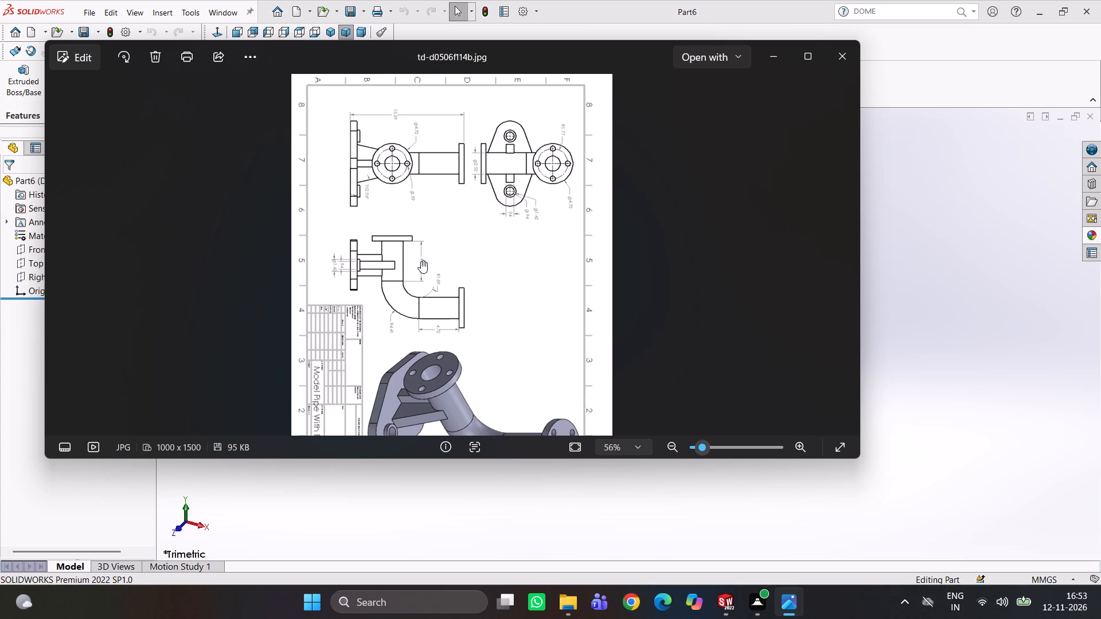
scroll(462, 220, "down", 4)
scroll(486, 189, "up", 6)
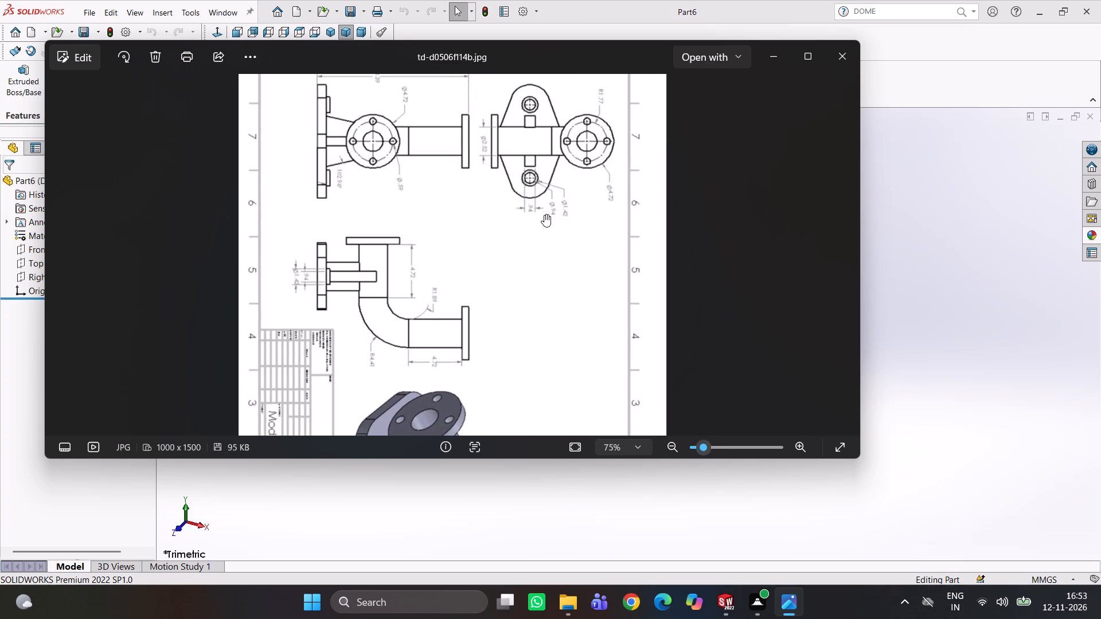
scroll(529, 224, "up", 1)
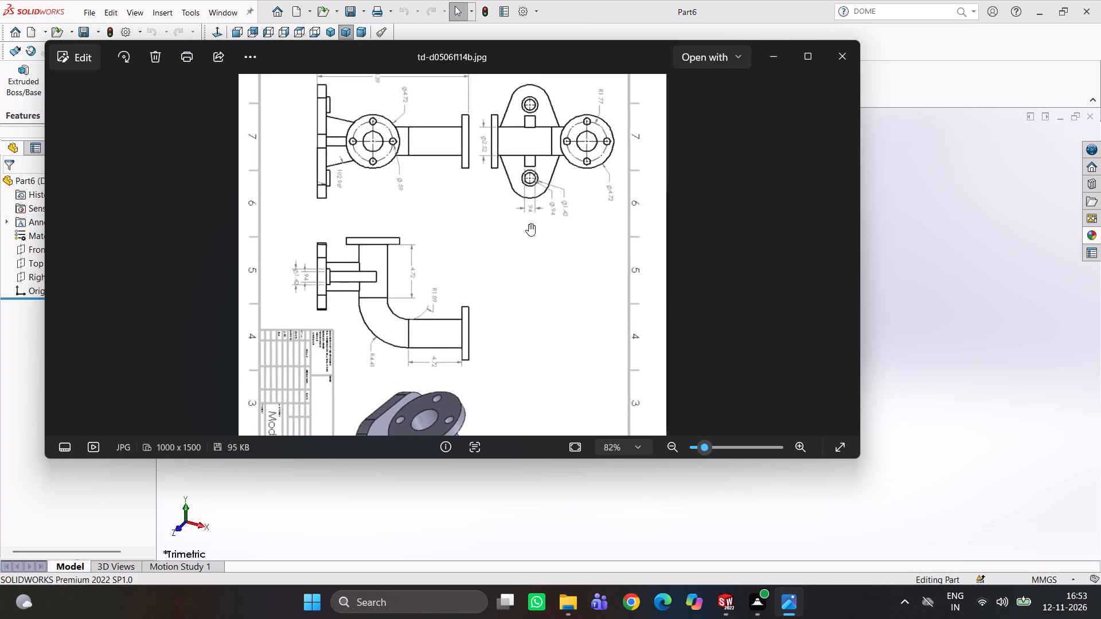
scroll(529, 224, "down", 2)
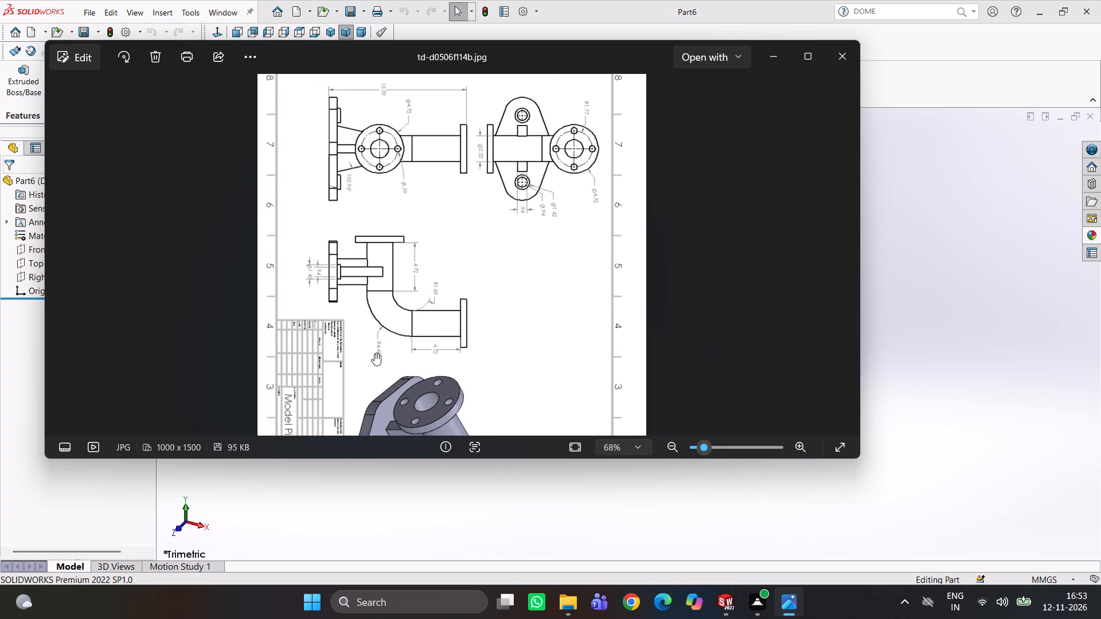
Switch to SolidWorks and sketch the pipe path on the Front Plane: a horizontal line about 65 mm from the origin, a tangent arc and an upward line.
scroll(374, 336, "down", 3)
scroll(395, 334, "up", 5)
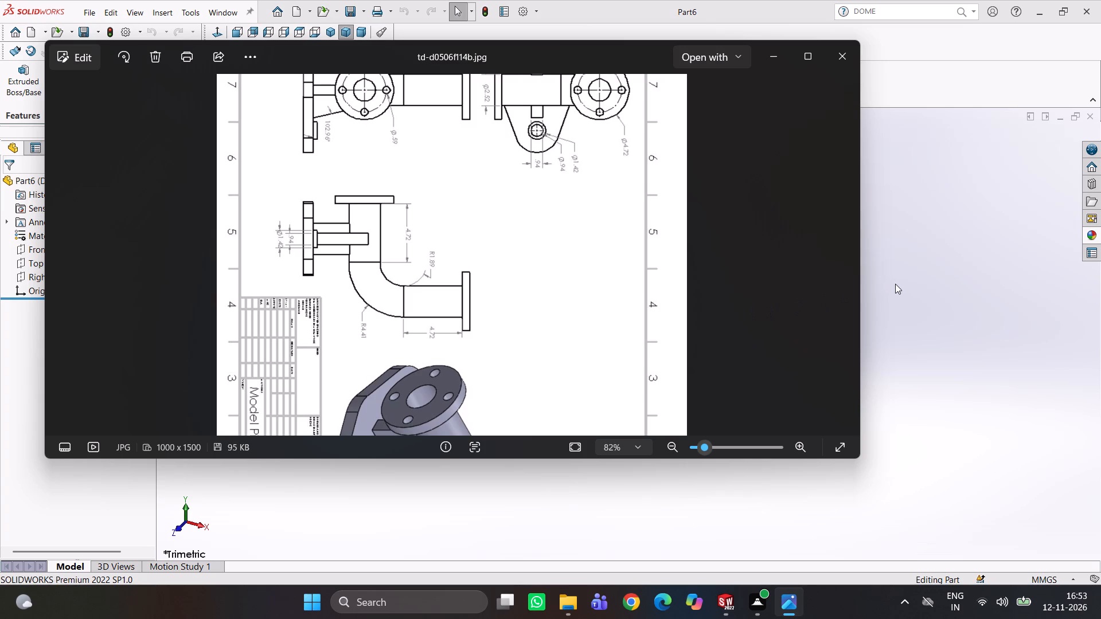
left_click(895, 284)
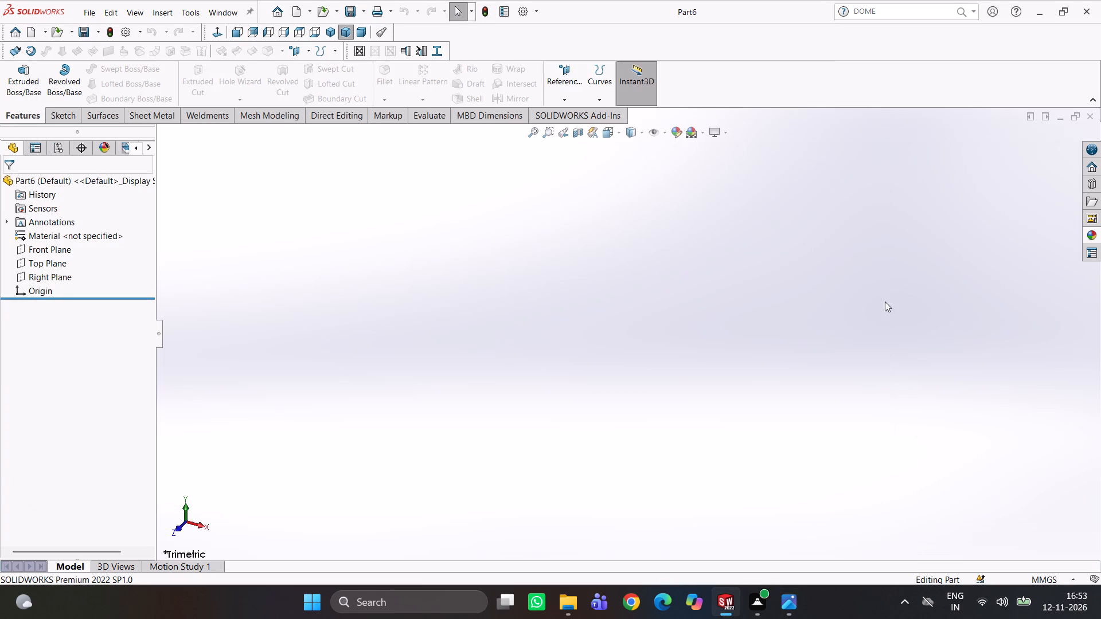
left_click(44, 249)
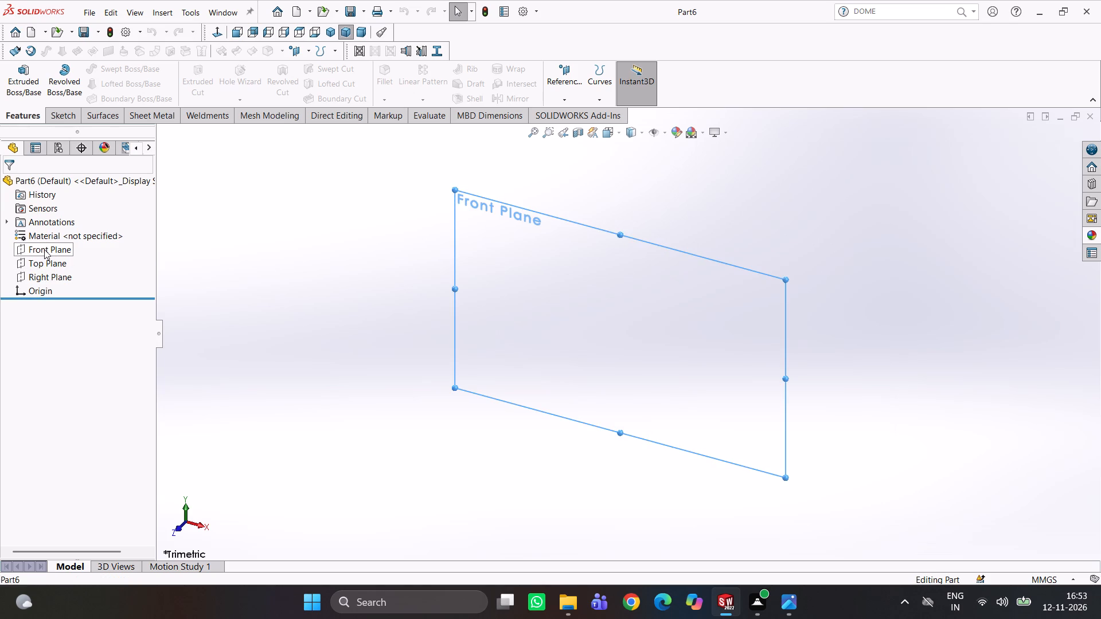
left_click(61, 232)
right_click_drag(352, 311, 299, 311)
left_click(627, 333)
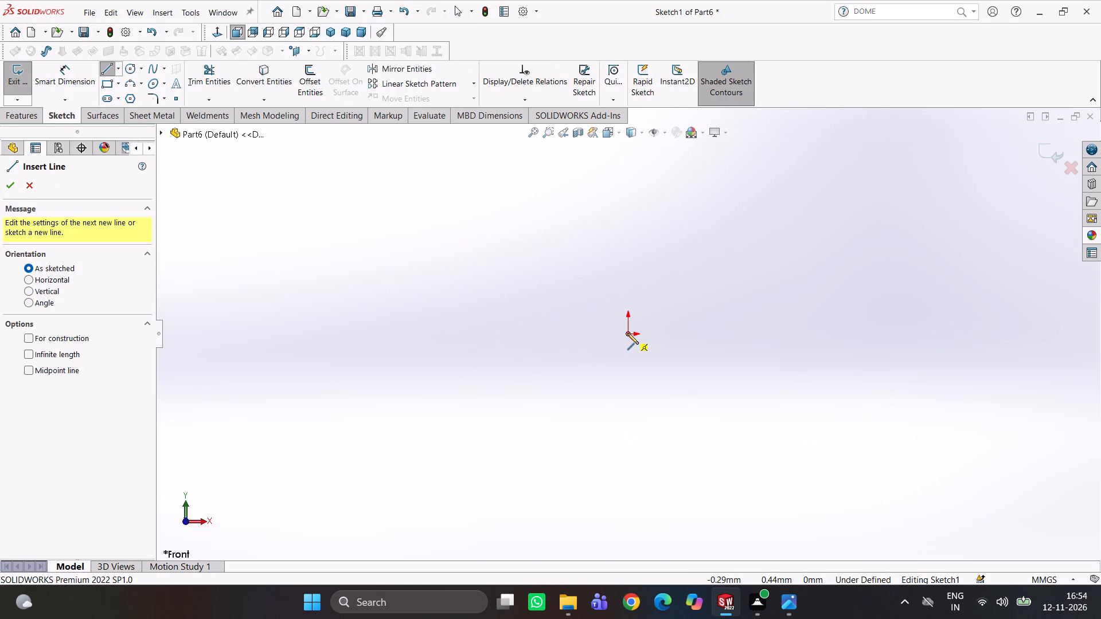
left_click(755, 331)
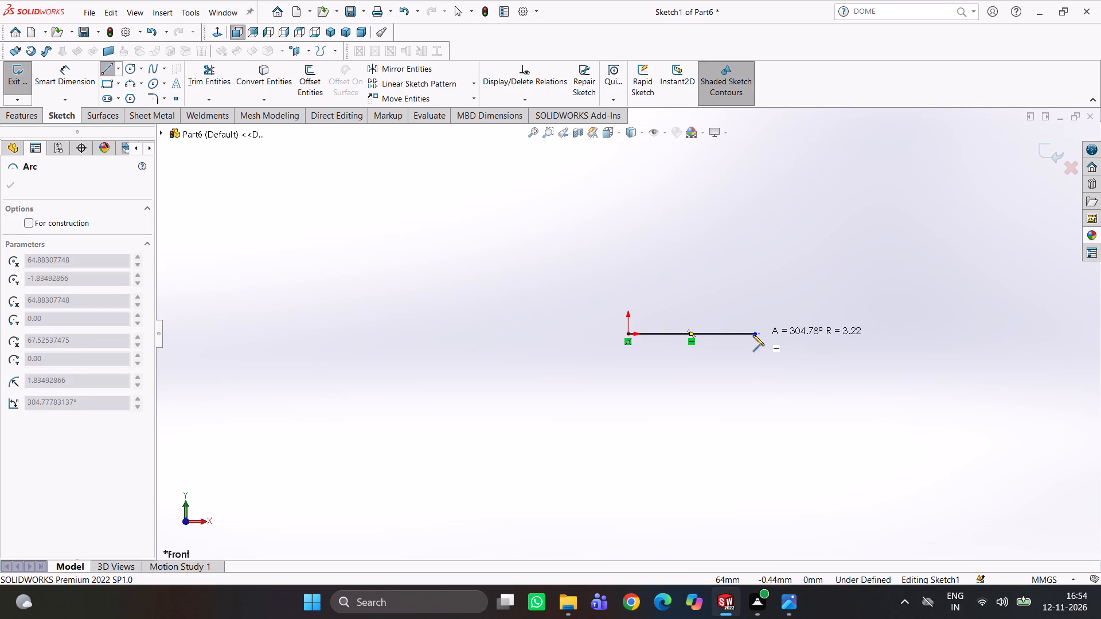
scroll(755, 338, "down", 3)
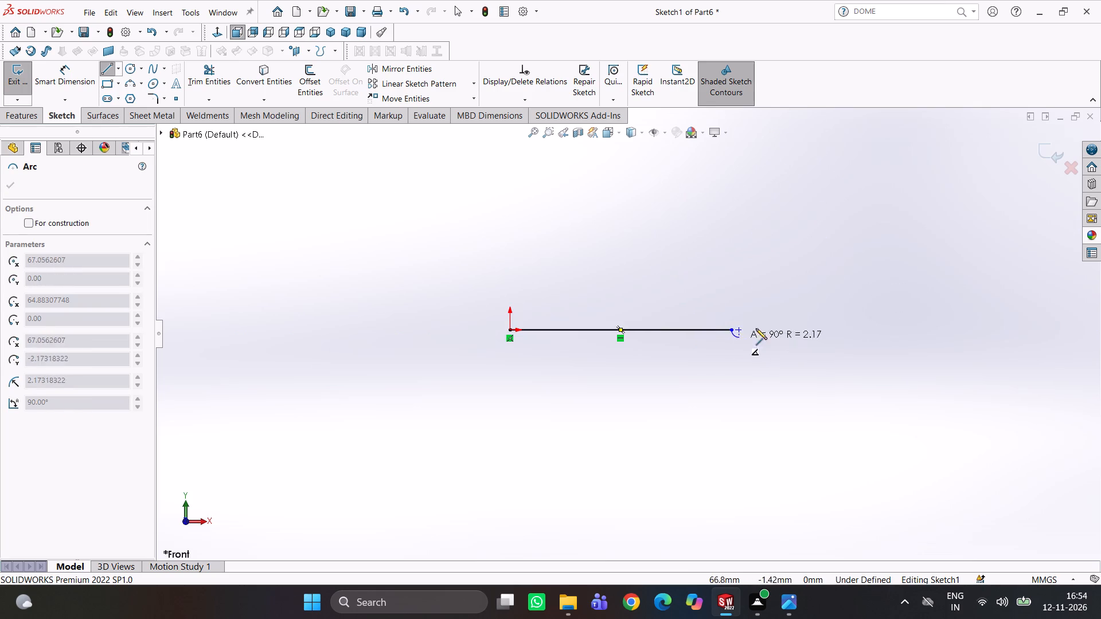
scroll(732, 328, "down", 5)
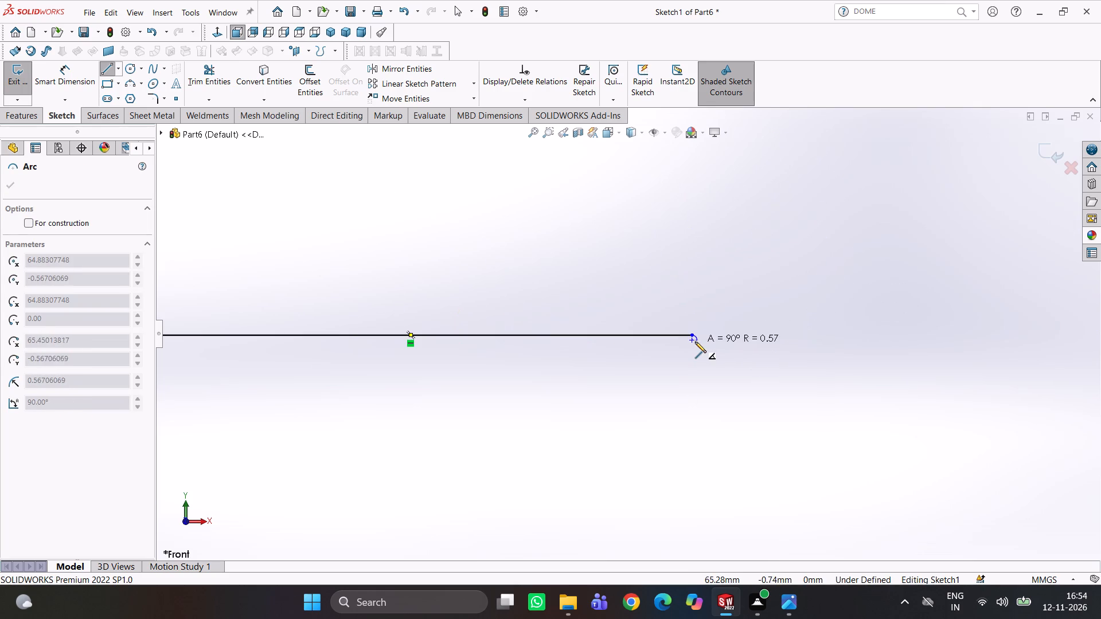
scroll(725, 322, "up", 6)
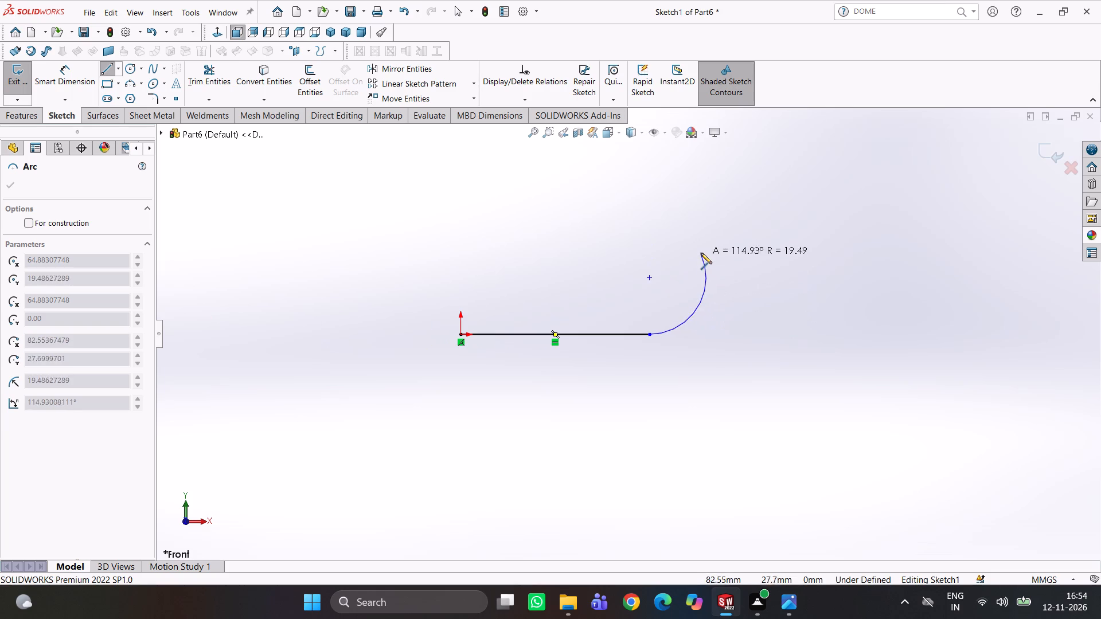
left_click(741, 248)
scroll(716, 172, "up", 1)
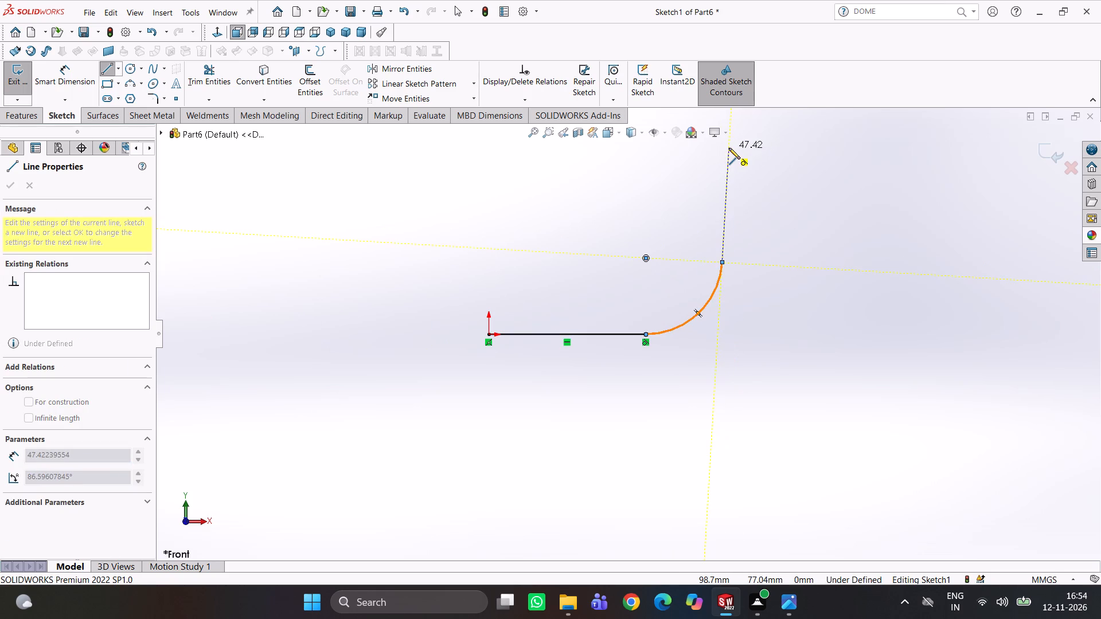
left_click(729, 145)
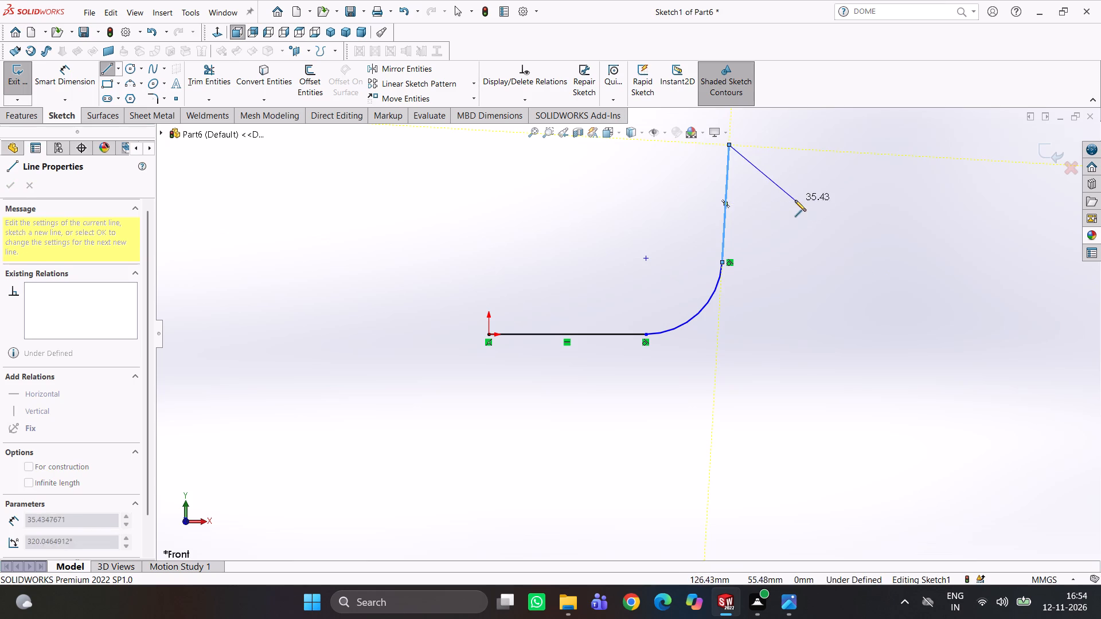
key("Escape")
right_click(802, 198)
left_click(755, 199)
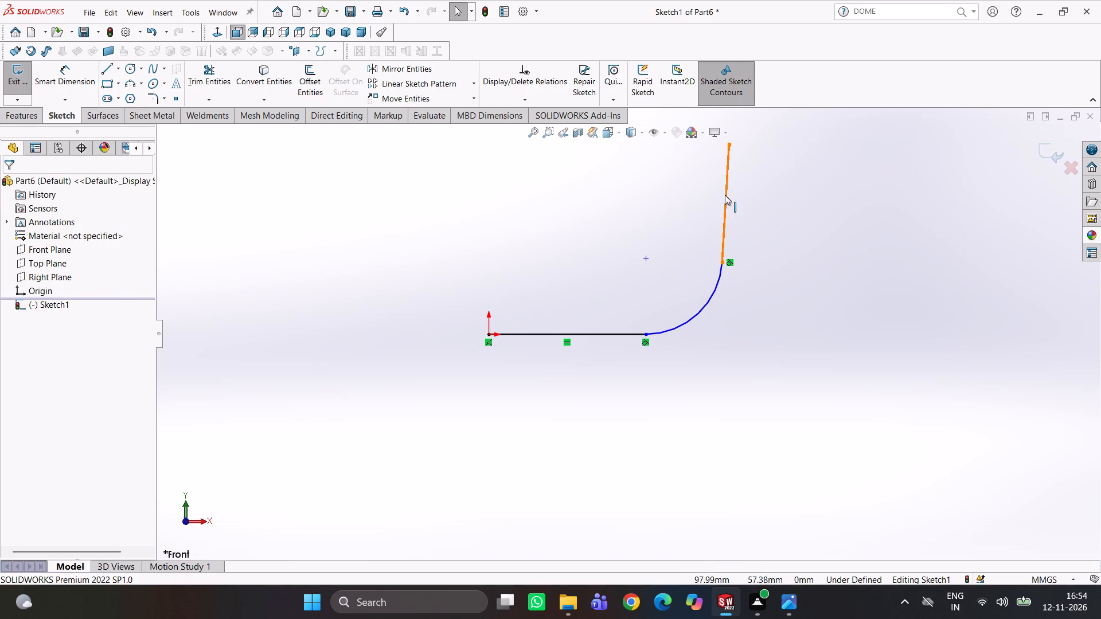
Apply a vertical relation to the upper straight line of the pipe path.
left_click(725, 195)
left_click(772, 143)
left_click(780, 273)
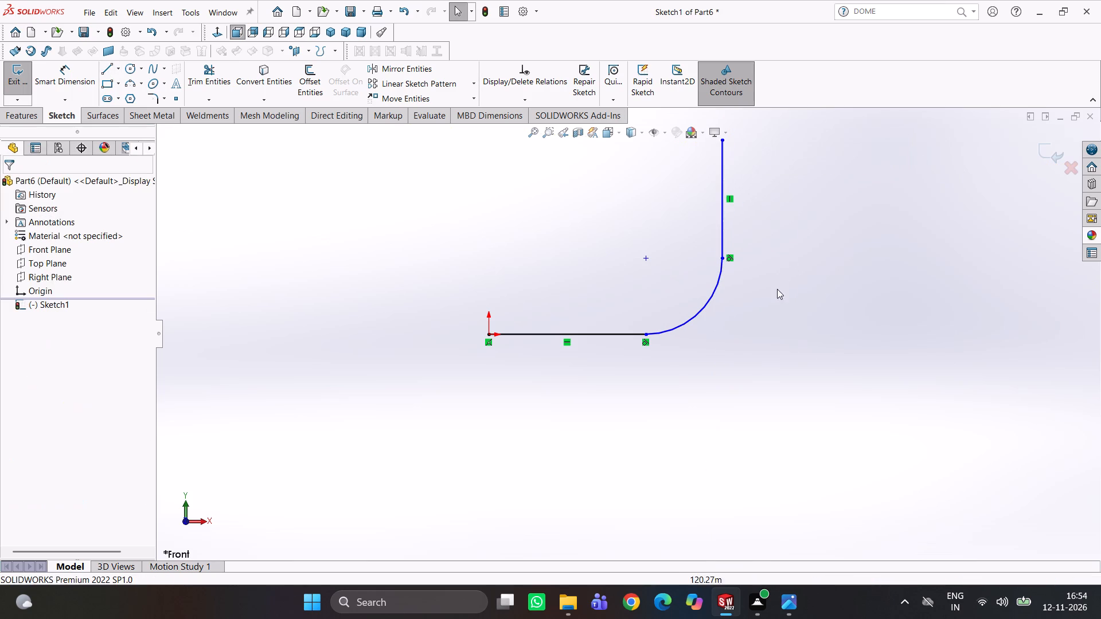
scroll(727, 366, "up", 3)
scroll(594, 362, "down", 3)
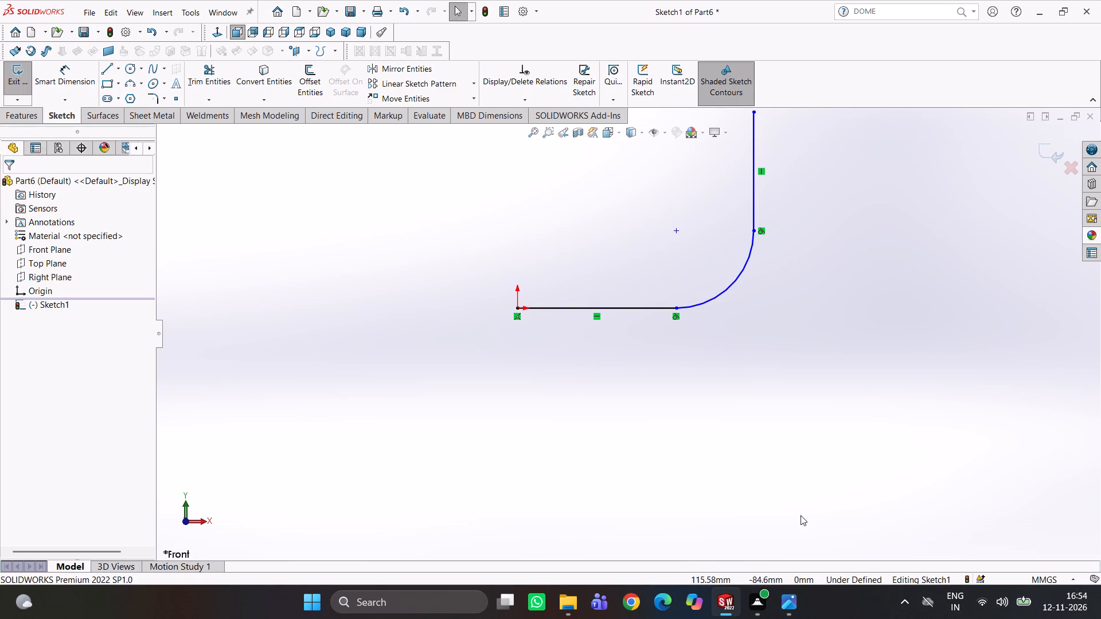
Make the horizontal and vertical straight lines of the pipe path equal in length.
left_click(794, 599)
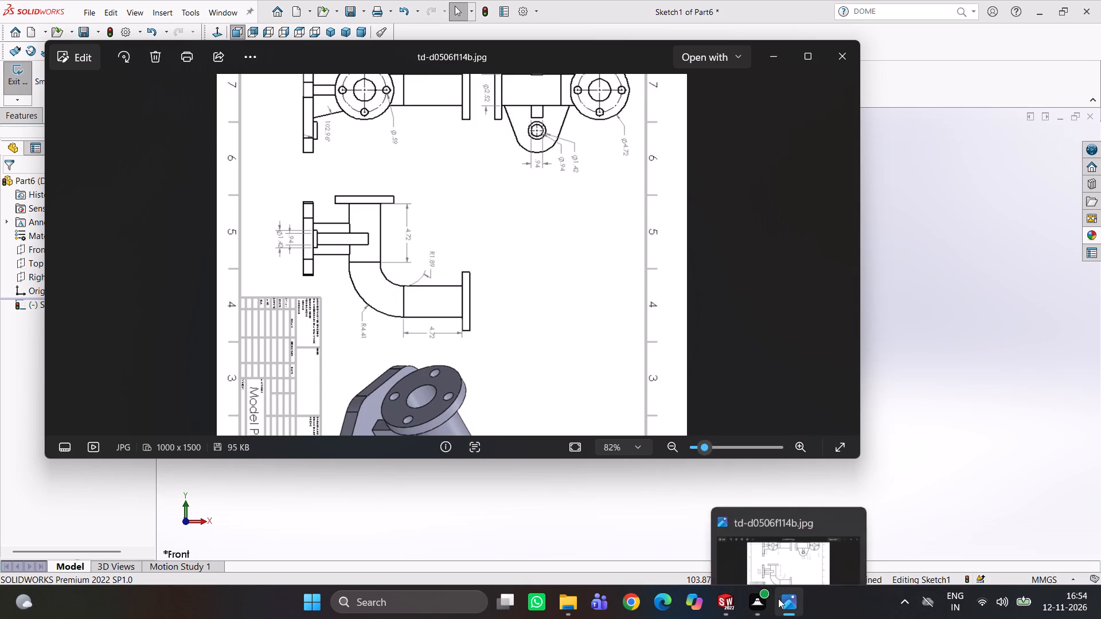
left_click(968, 440)
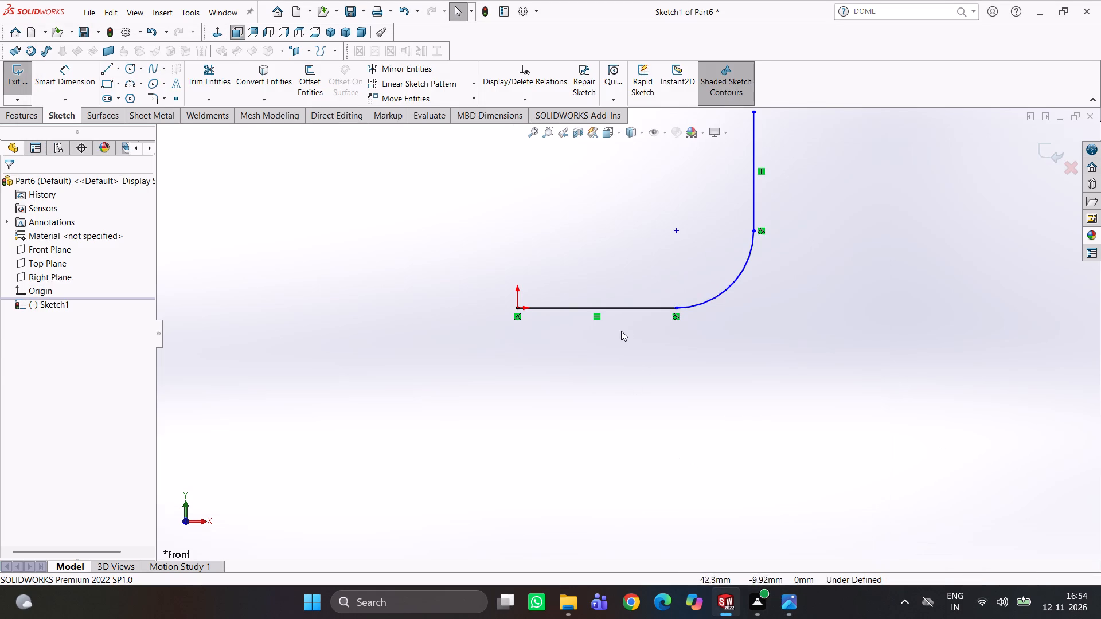
left_click(634, 308)
scroll(728, 254, "up", 3, "ctrl")
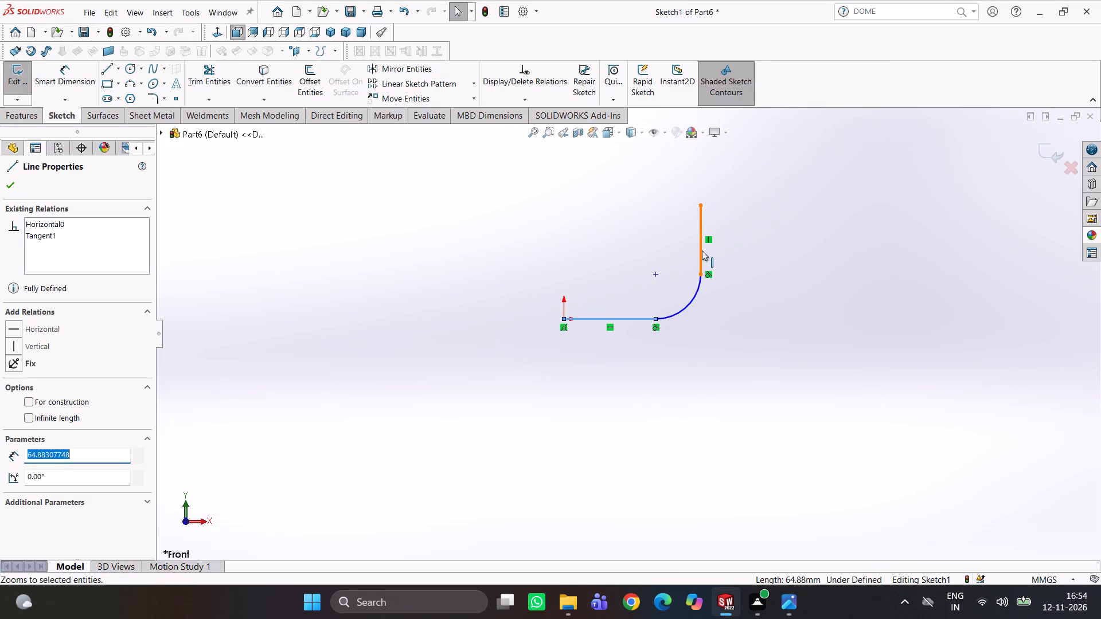
left_click(699, 250, "ctrl")
left_click(36, 472)
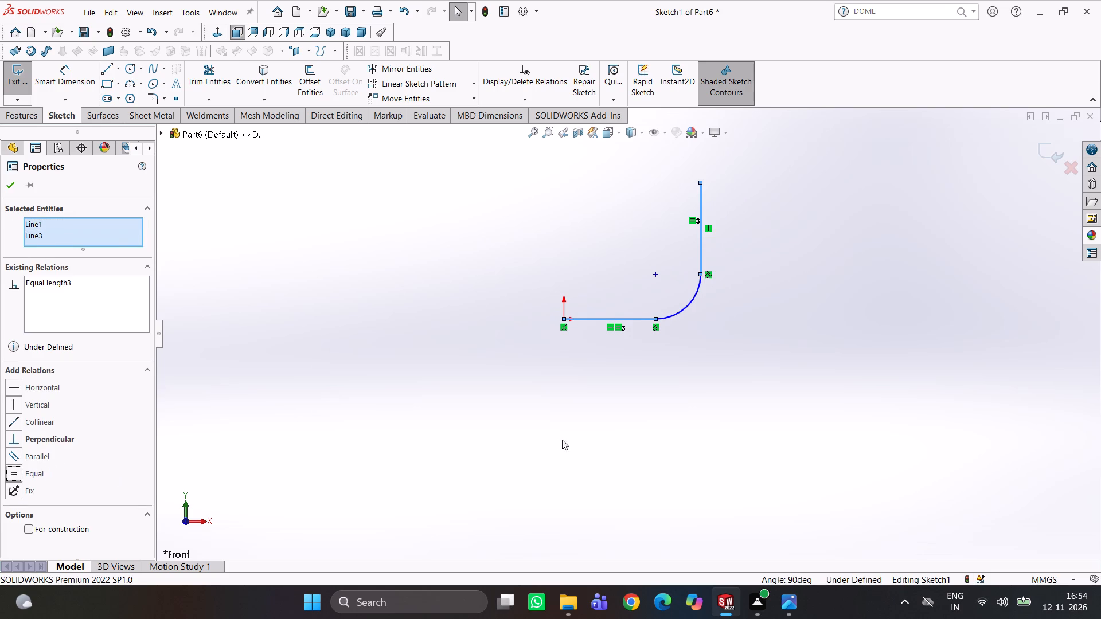
Dimension the horizontal line of the pipe path to 4.72 mm.
right_click_drag(585, 432, 588, 356)
left_click(598, 318)
left_click(594, 355)
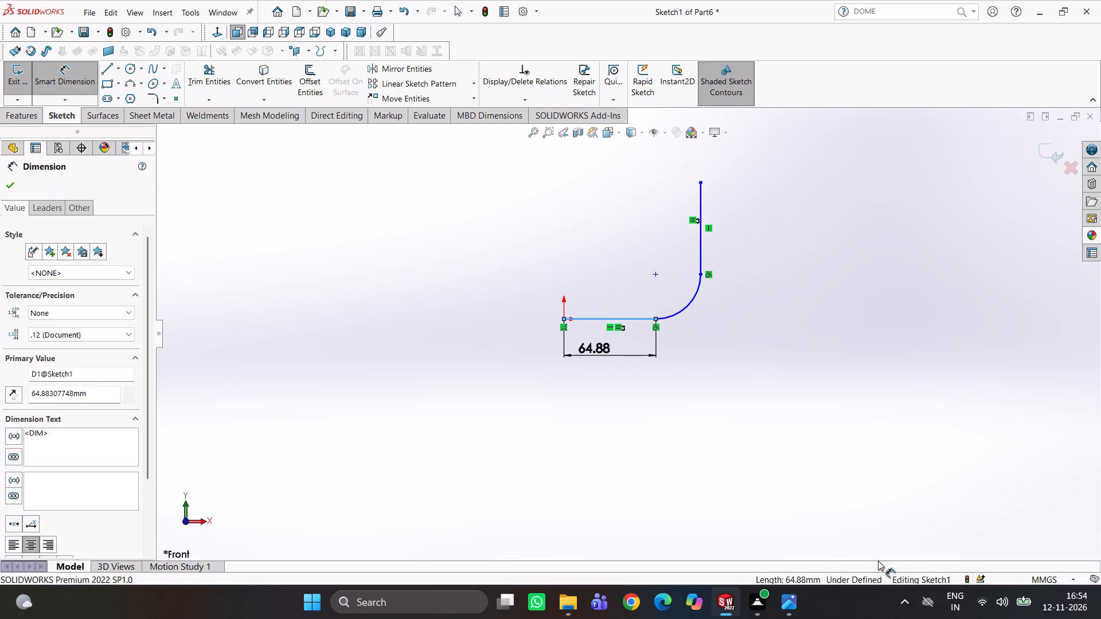
type("4.72")
key("Return")
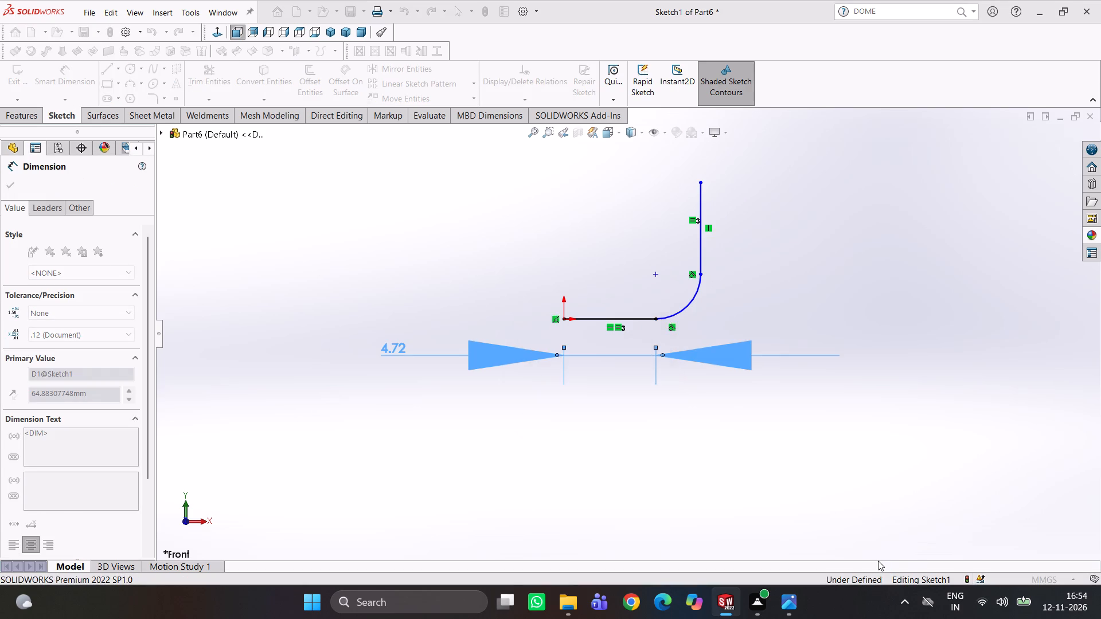
left_click(687, 363)
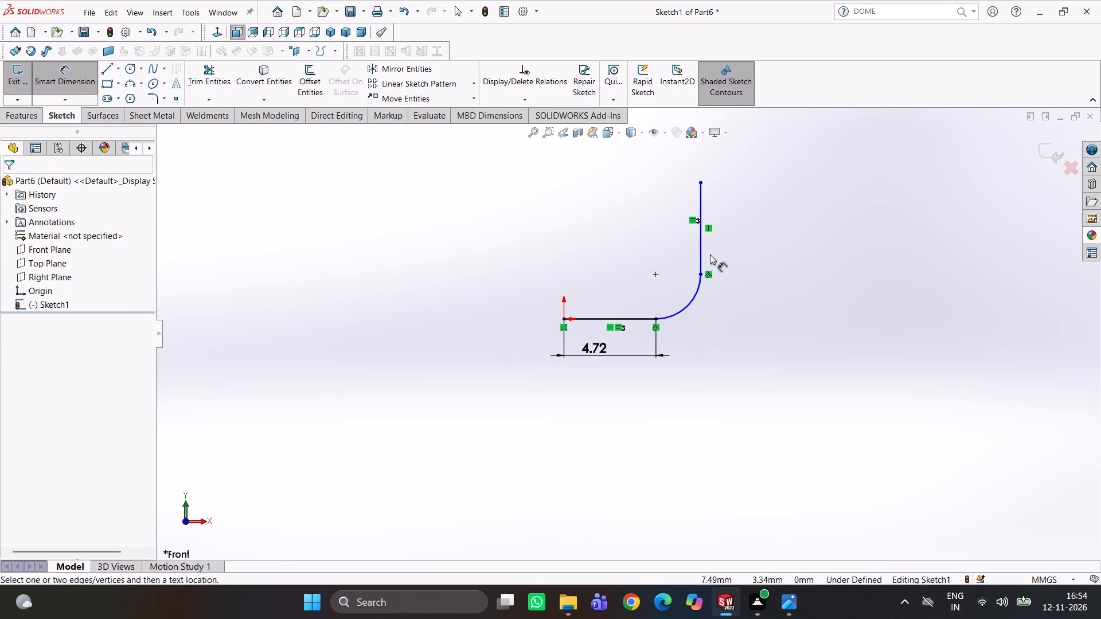
Dimension the radius of the pipe path's bend arc to 4.41 mm.
scroll(710, 256, "down", 1)
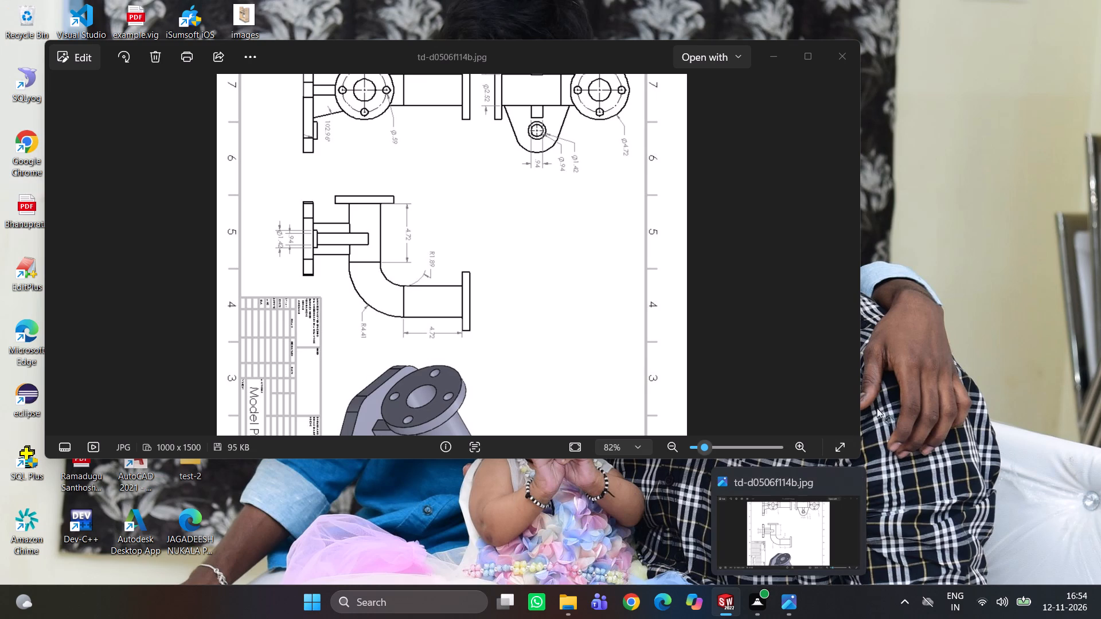
left_click(679, 322)
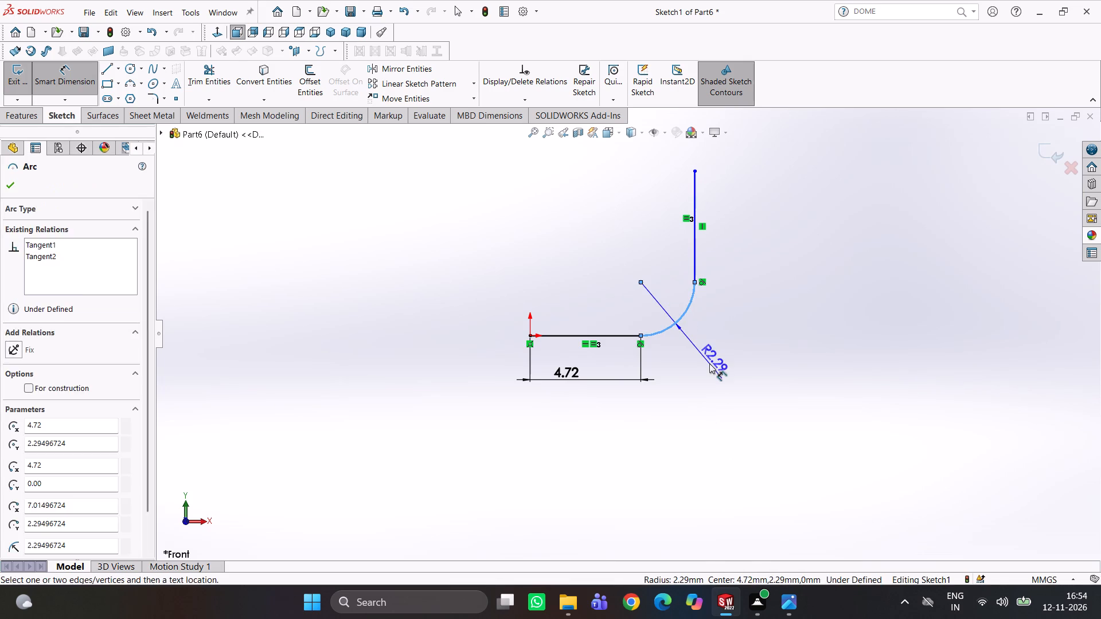
left_click(709, 363)
type("4.1")
key("BackSpace")
type("41")
key("Return")
left_click(833, 387)
scroll(825, 386, "up", 3)
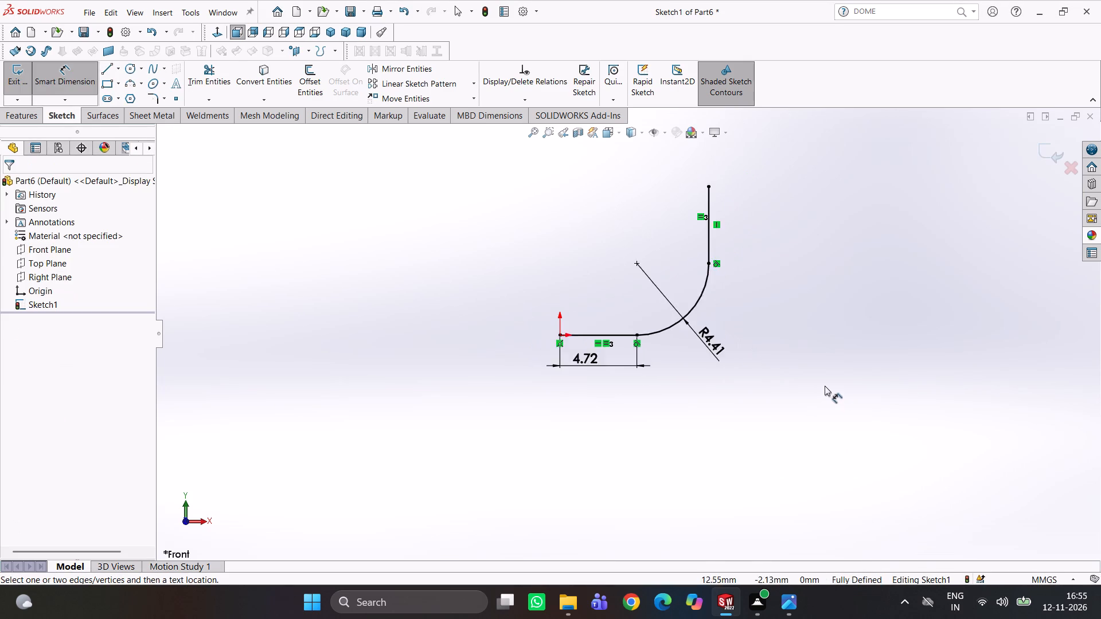
scroll(501, 355, "down", 2)
left_click(380, 268)
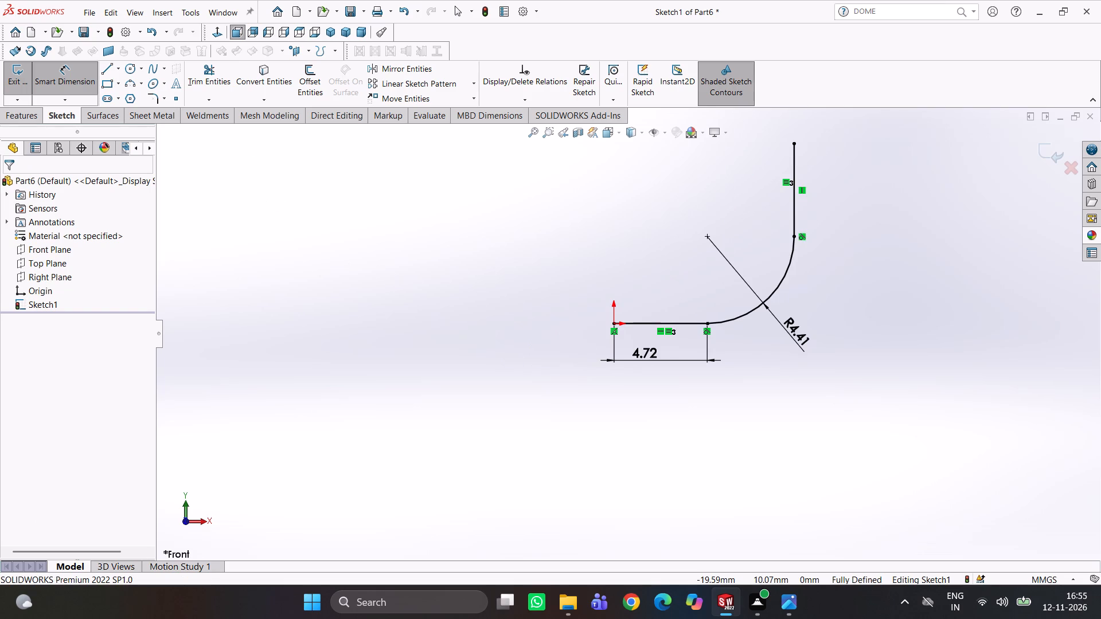
Set up a Swept Boss/Base with a circular profile, using the pipe path sketch as its path.
left_click(14, 116)
left_click(109, 70)
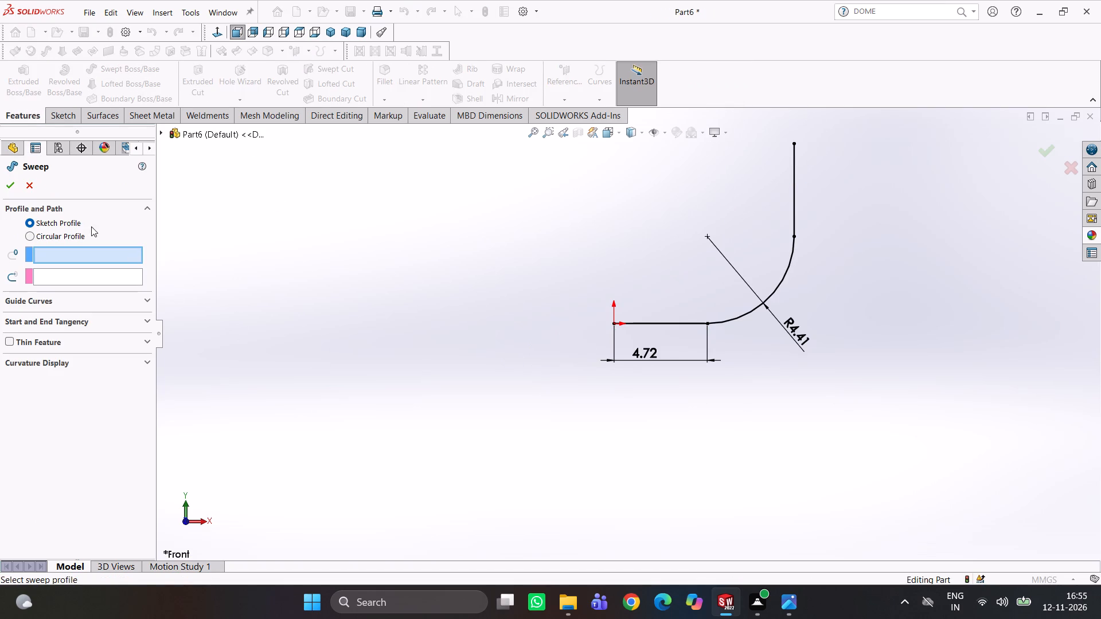
left_click(70, 234)
left_click(644, 325)
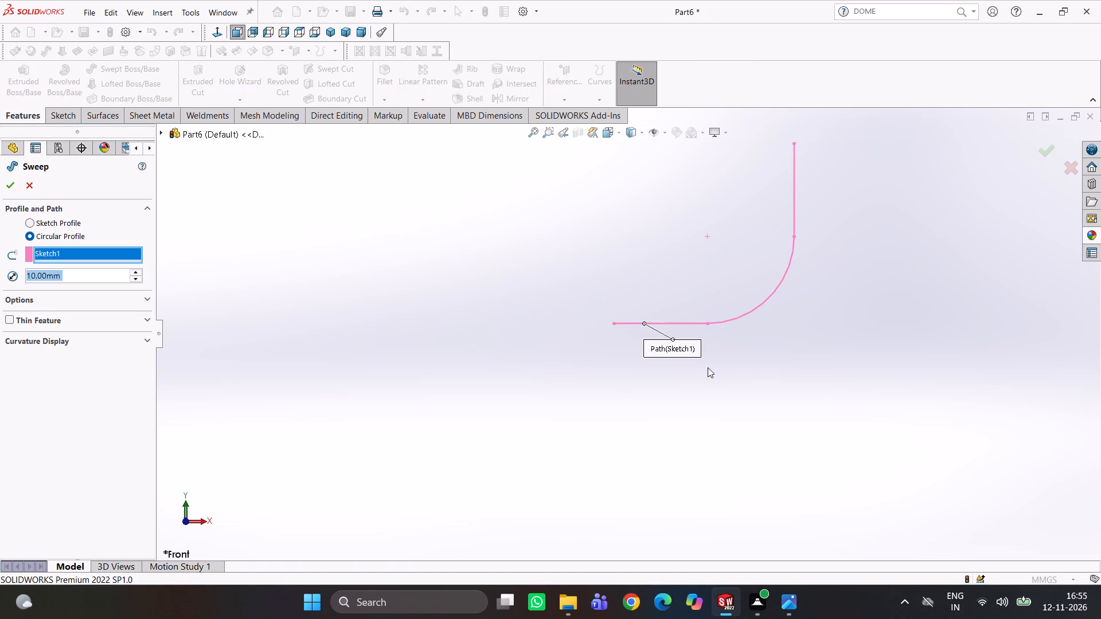
middle_click_drag(738, 389, 760, 400)
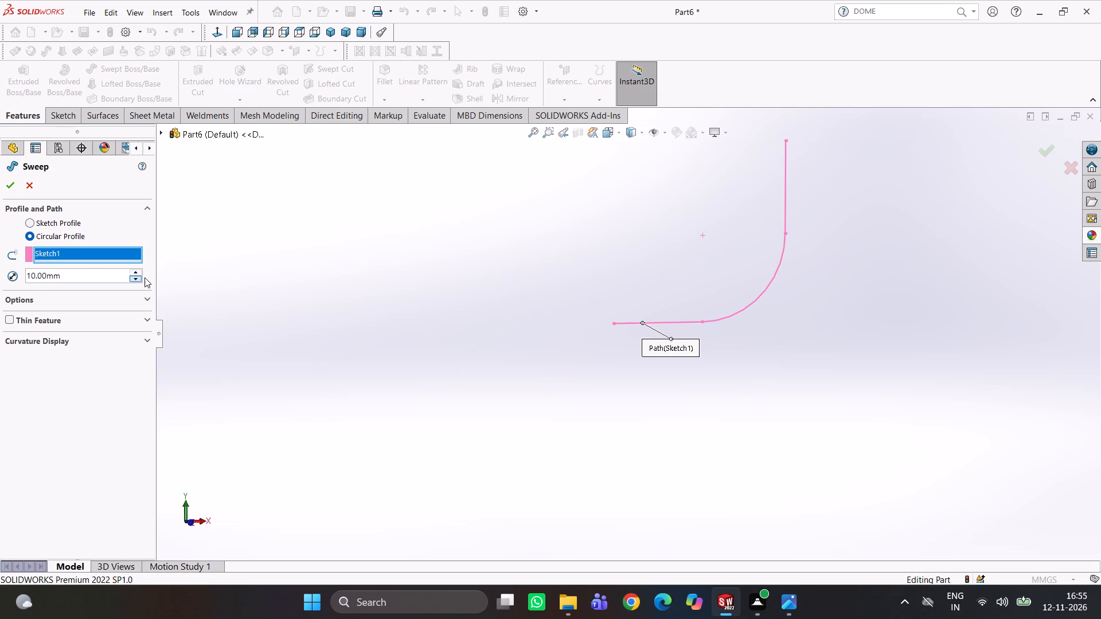
left_click_drag(88, 273, 26, 281)
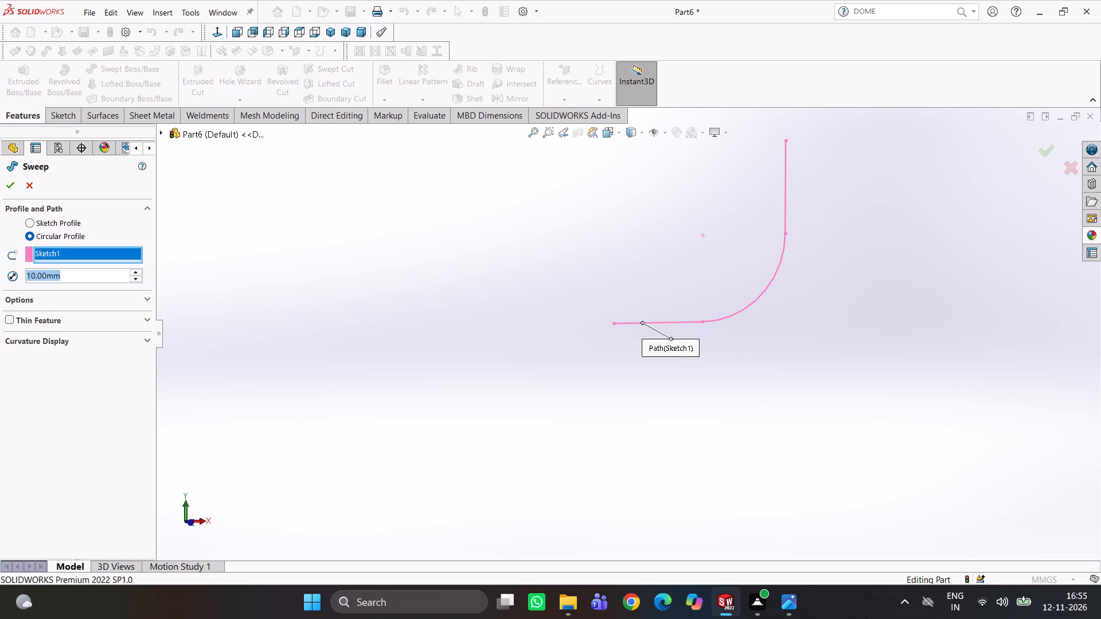
Examine the reference drawing's pipe and flange views for the pipe diameter.
left_click(790, 545)
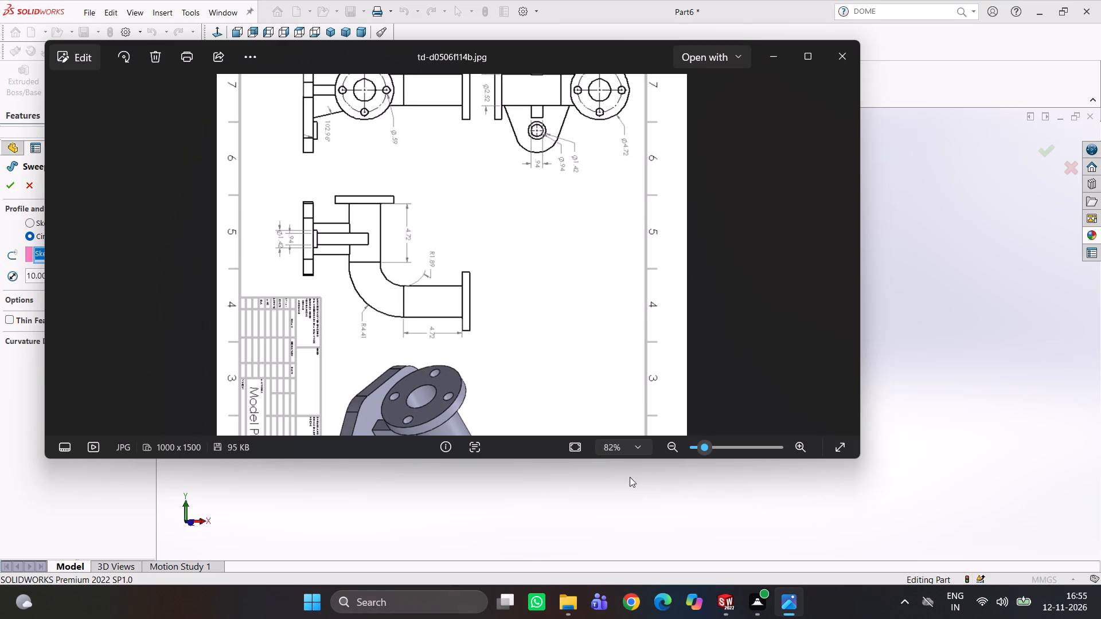
scroll(441, 299, "up", 5)
scroll(441, 299, "down", 4)
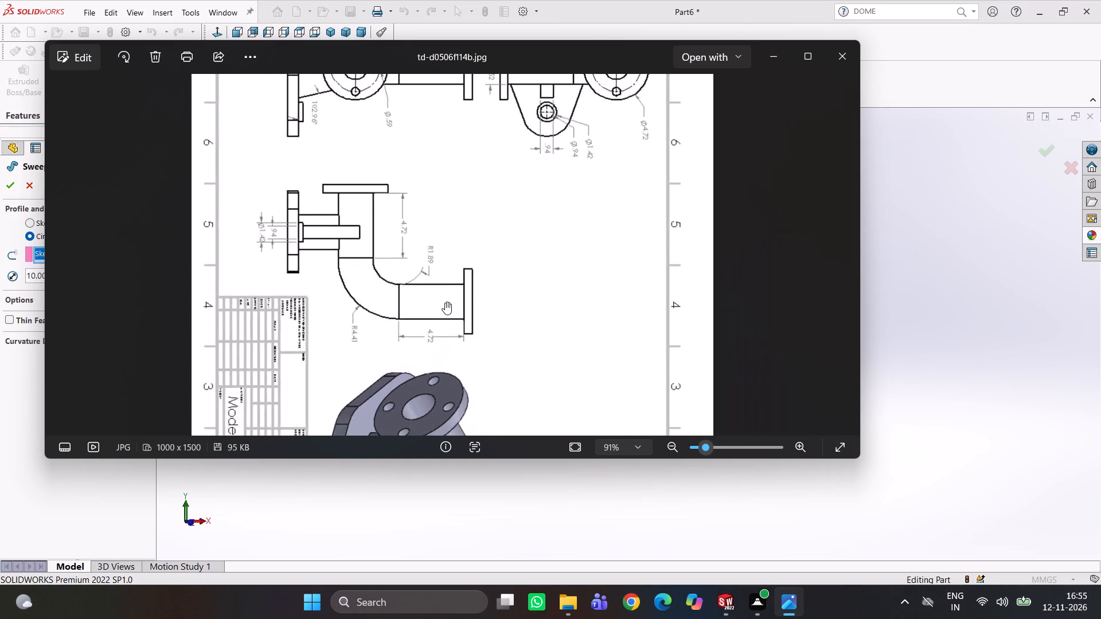
scroll(445, 302, "down", 5)
scroll(474, 179, "down", 3)
scroll(479, 162, "up", 3)
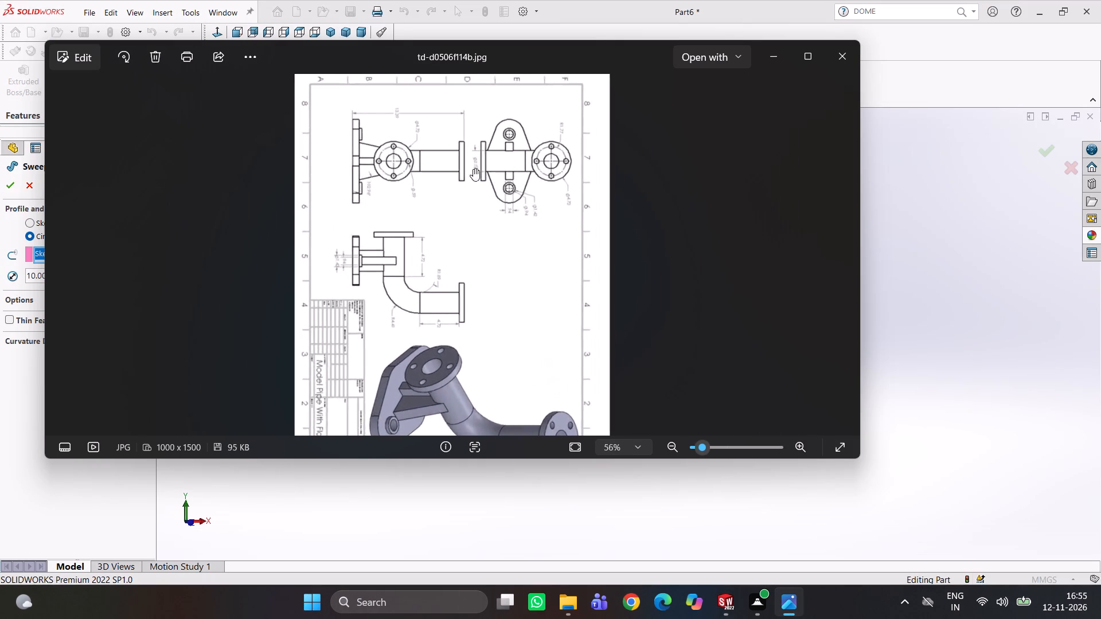
scroll(474, 183, "up", 6)
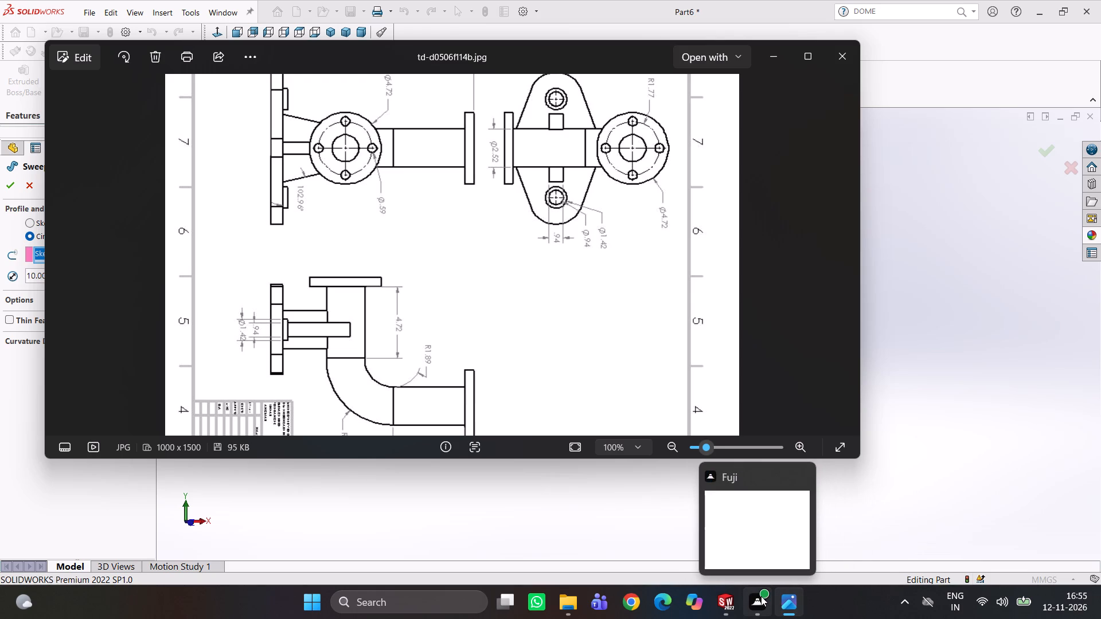
Back in SolidWorks, set the sweep's circular profile diameter to 2.52 mm and complete the pipe bend.
left_click(896, 503)
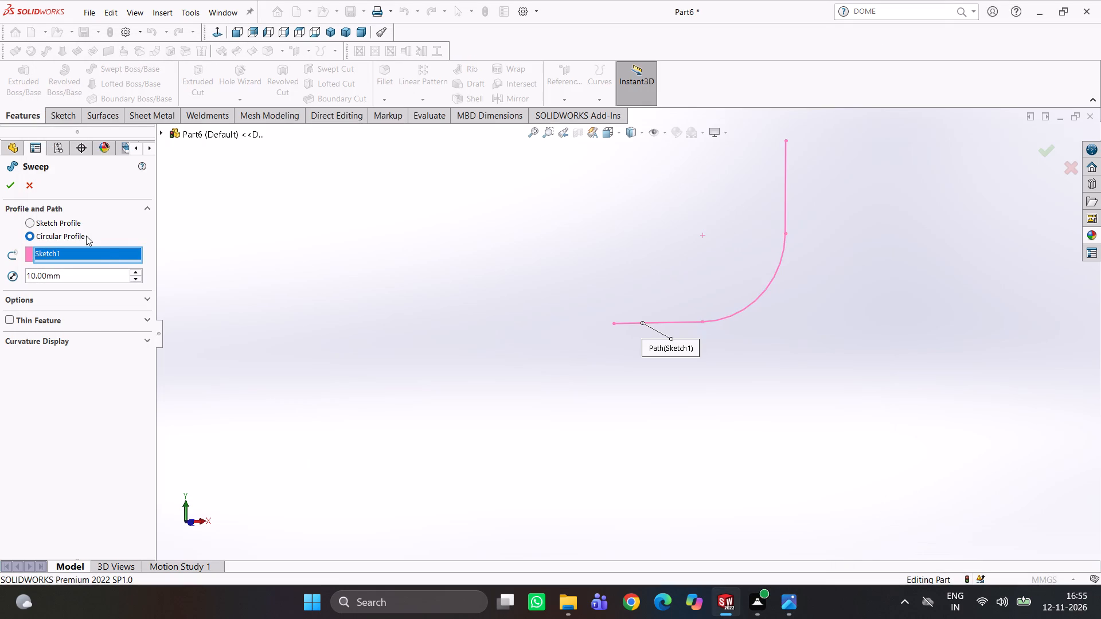
left_click_drag(93, 281, 0, 302)
type("2.52")
key("Return")
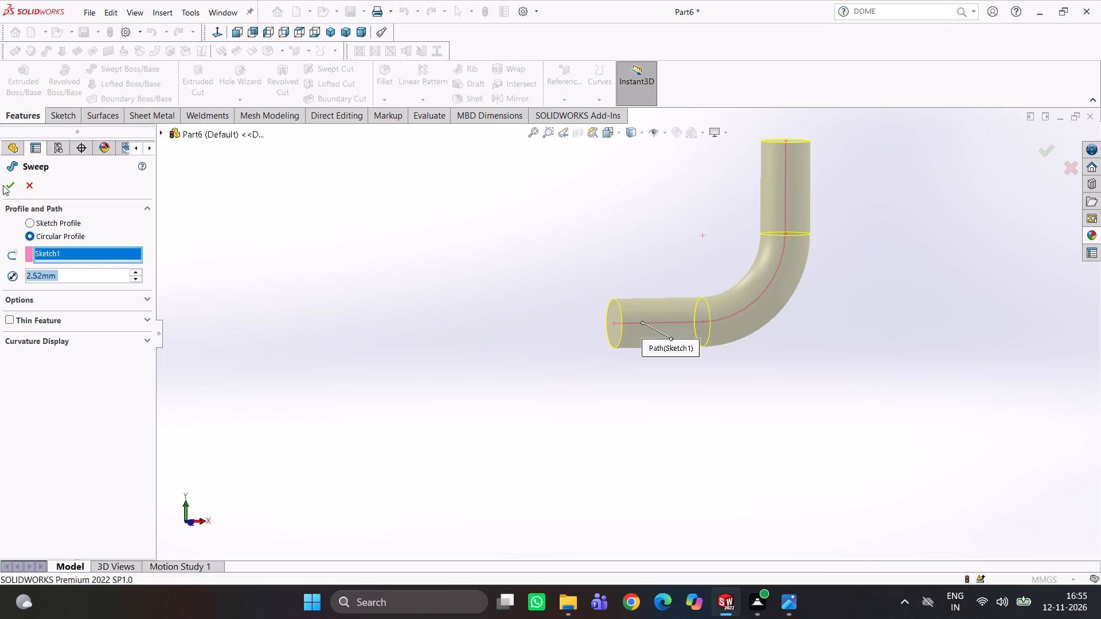
left_click(3, 181)
left_click(338, 250)
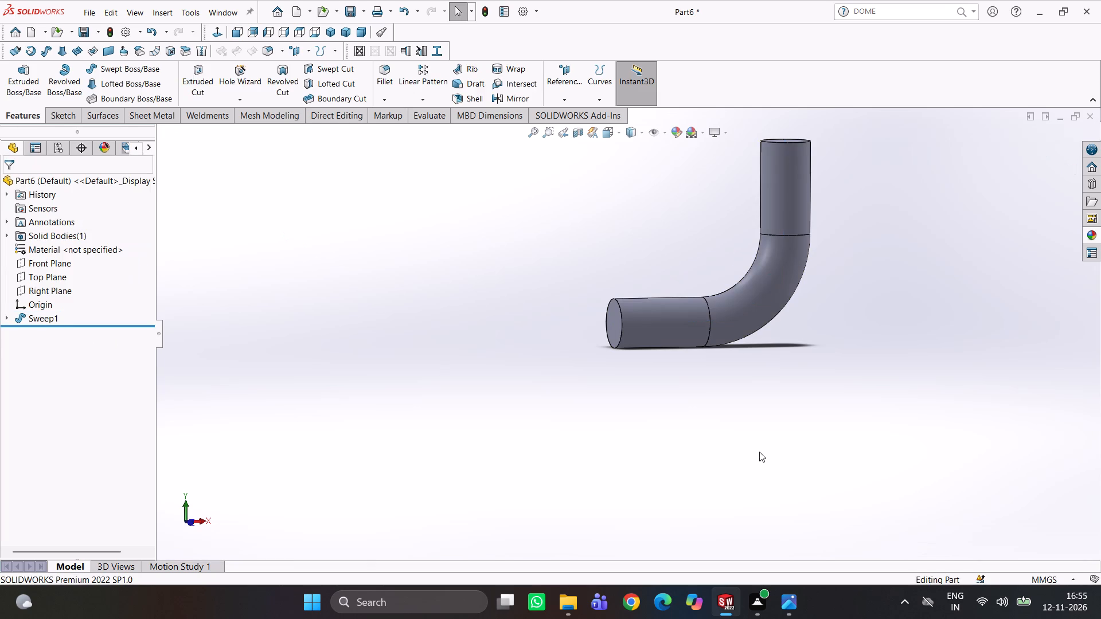
Inspect the swept pipe bend from several angles, including its open horizontal end face.
scroll(760, 451, "up", 1)
middle_click_drag(764, 444, 835, 495)
scroll(678, 408, "down", 3)
middle_click_drag(673, 397, 616, 338)
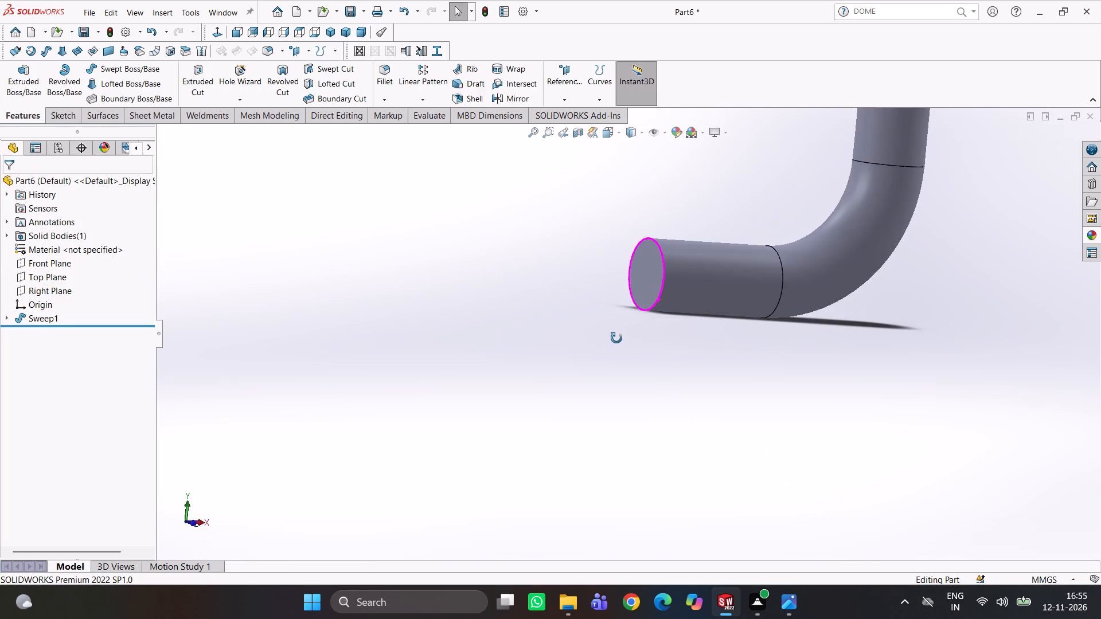
middle_click_drag(616, 338, 611, 302)
scroll(672, 331, "up", 2)
middle_click_drag(740, 331, 764, 362)
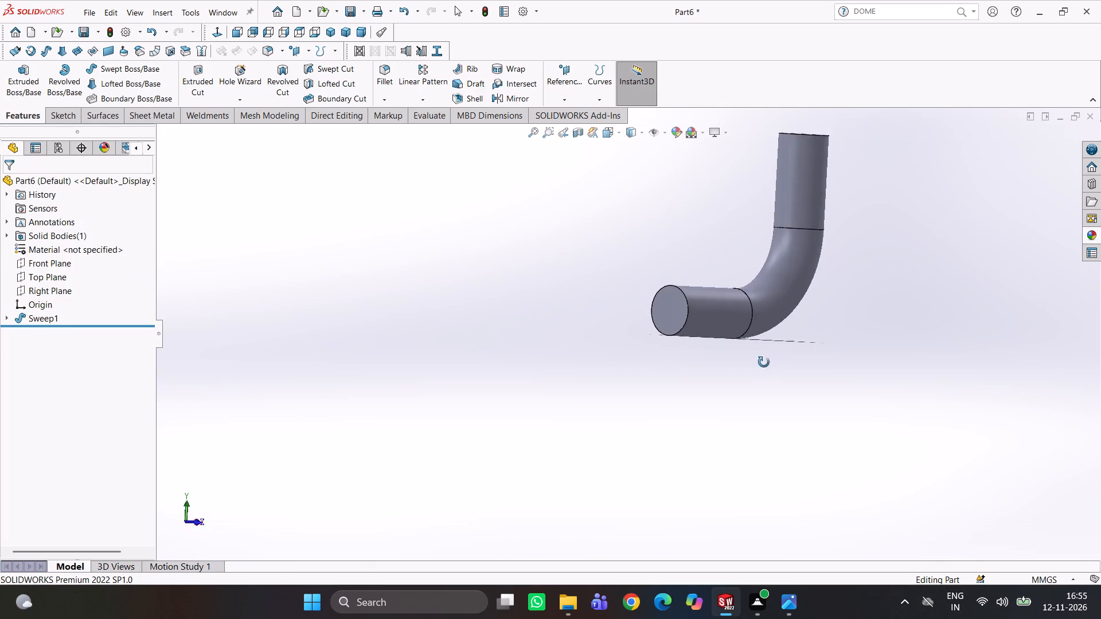
middle_click_drag(764, 362, 734, 361)
scroll(767, 350, "up", 2)
middle_click_drag(767, 345, 731, 435)
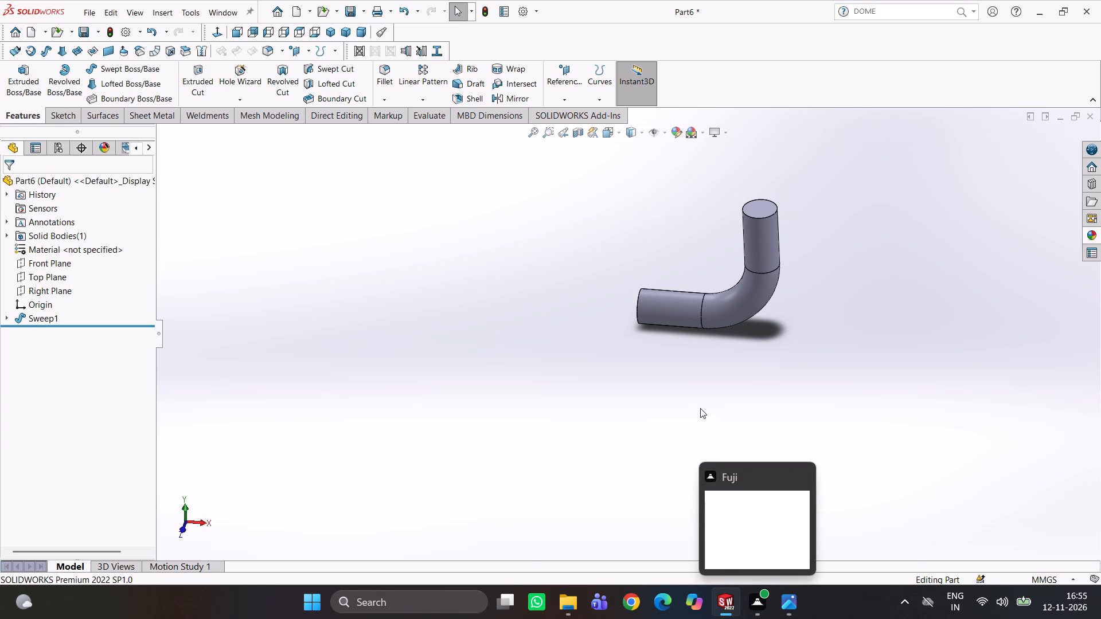
middle_click_drag(717, 390, 768, 284)
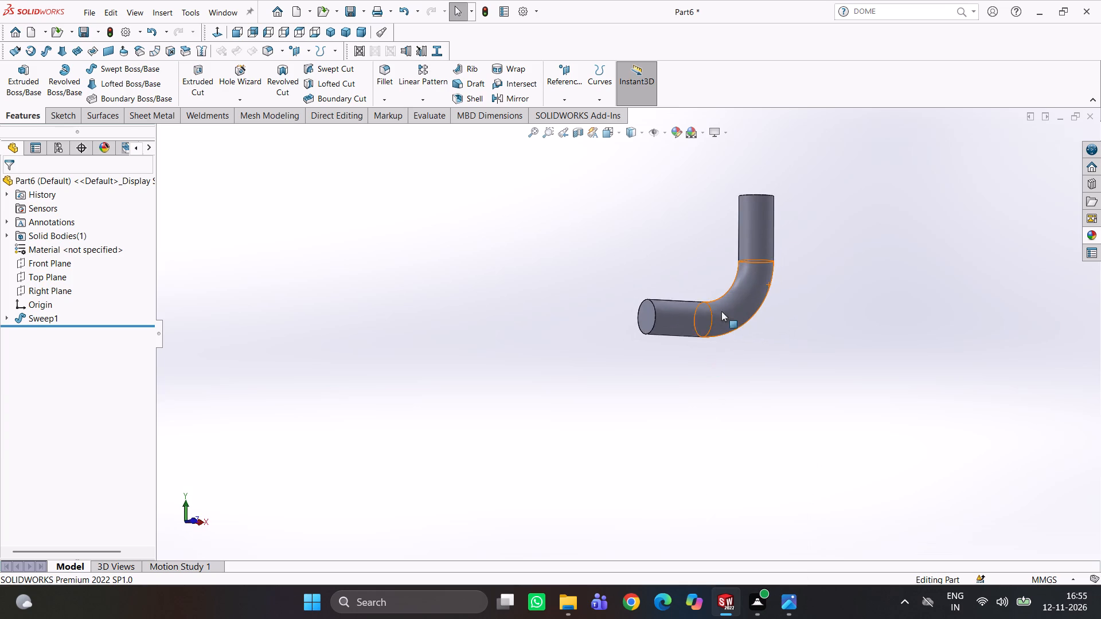
left_click(649, 317)
left_click(716, 389)
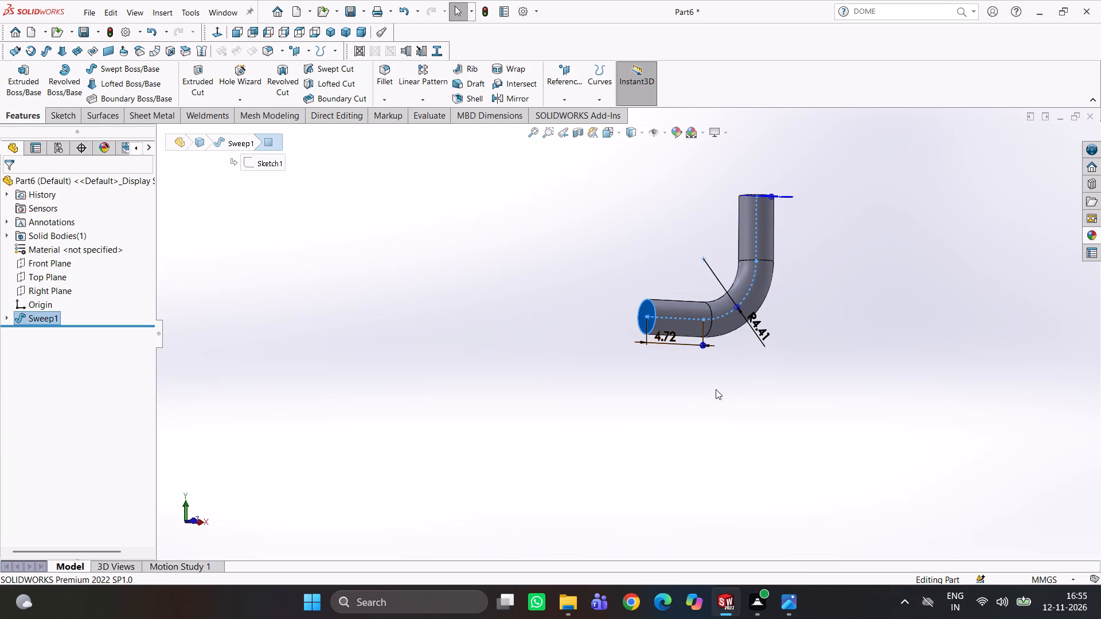
scroll(688, 334, "down", 2)
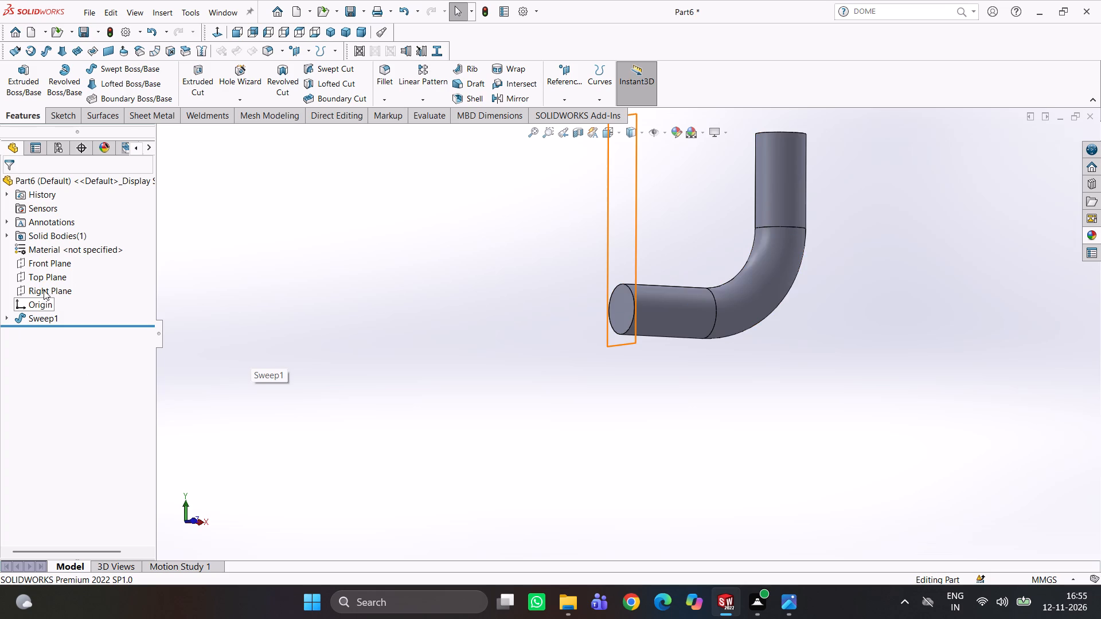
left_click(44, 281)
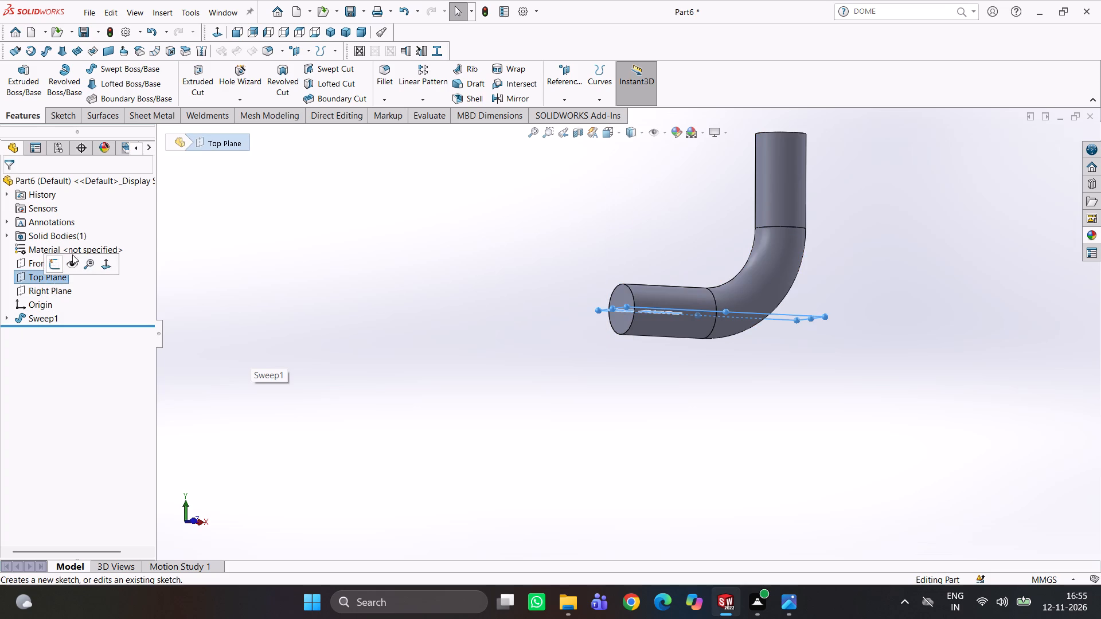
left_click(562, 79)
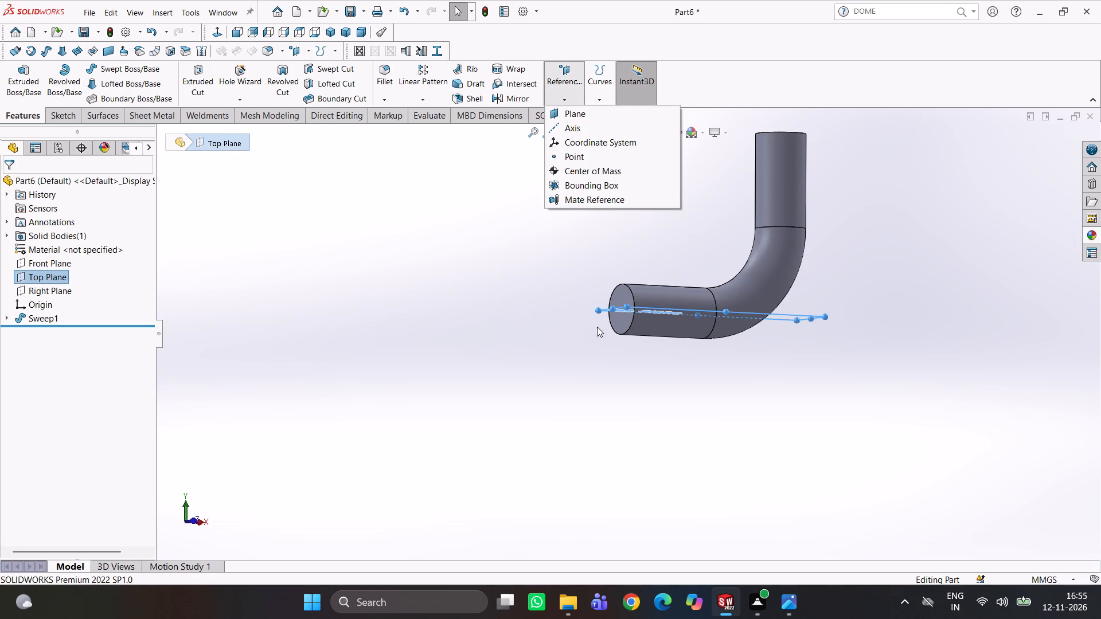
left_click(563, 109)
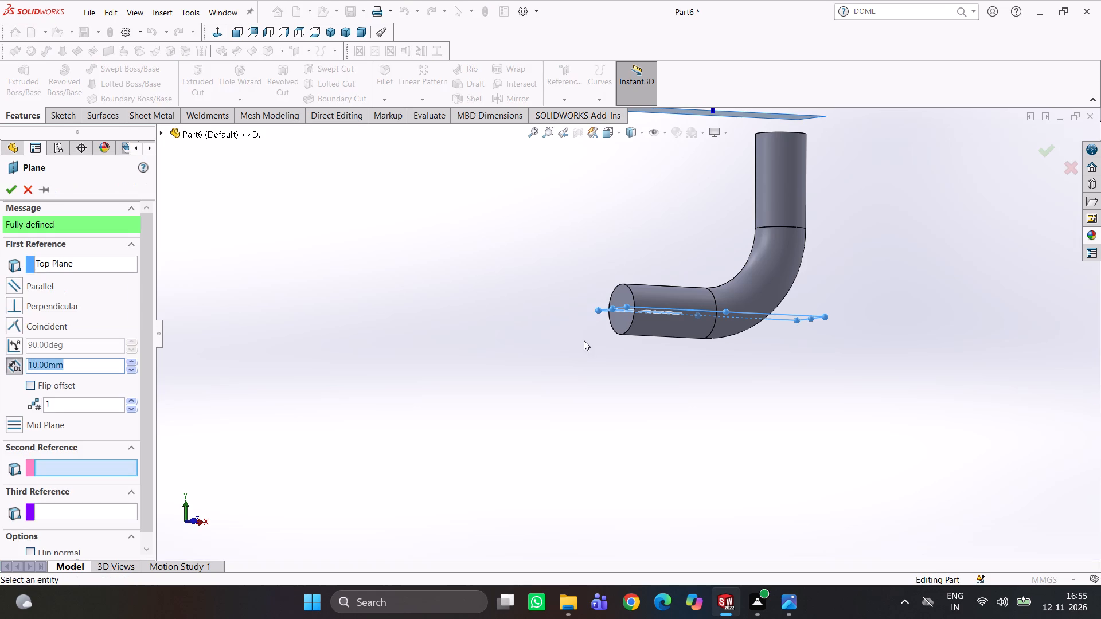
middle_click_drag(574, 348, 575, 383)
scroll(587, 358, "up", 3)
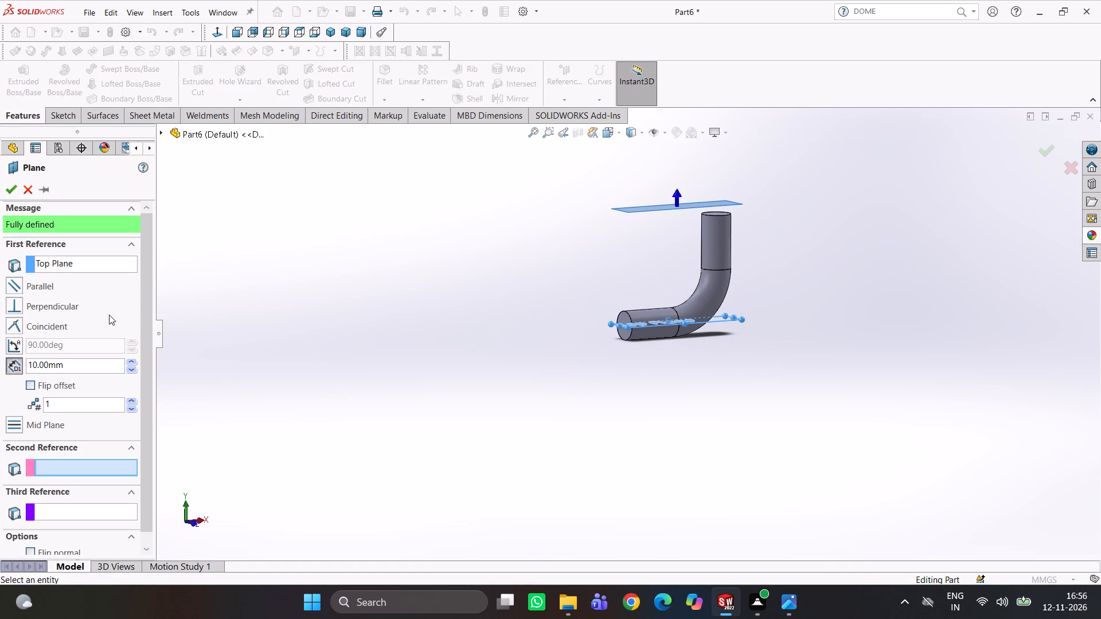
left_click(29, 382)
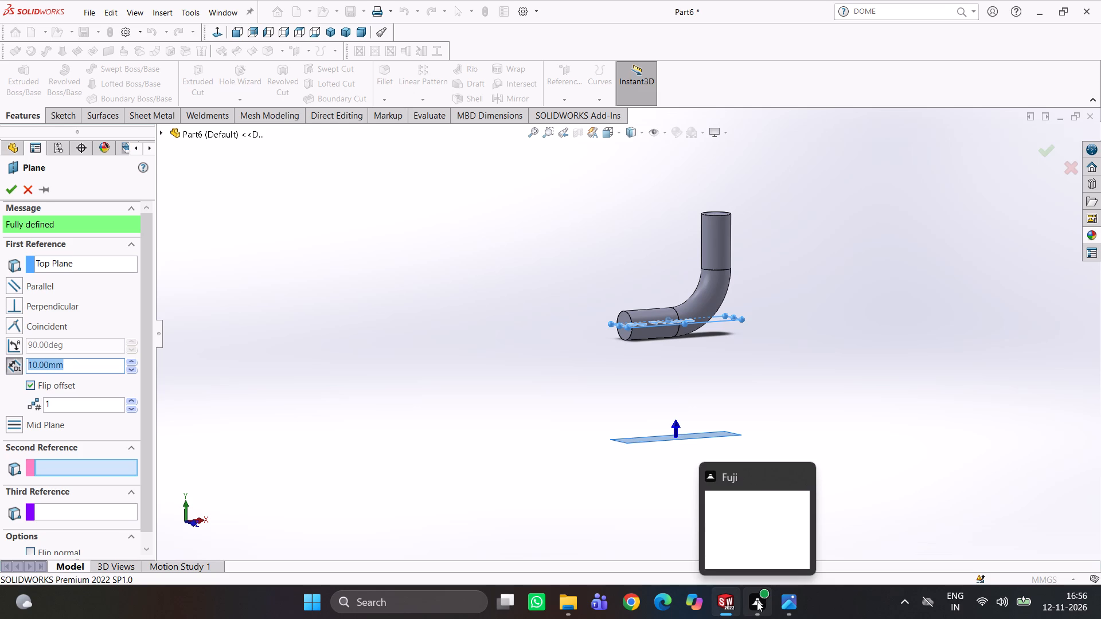
Examine the reference drawing's flange and wall mount views for their dimensions and position relative to the pipe.
left_click(789, 597)
scroll(440, 325, "up", 2)
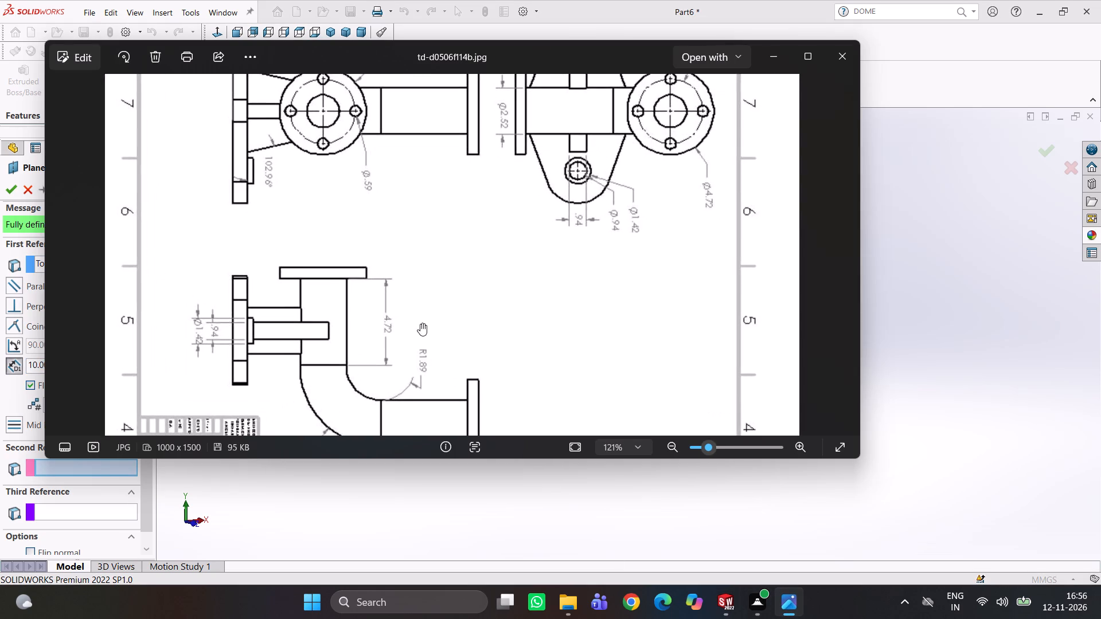
scroll(420, 328, "down", 4)
scroll(518, 206, "down", 2)
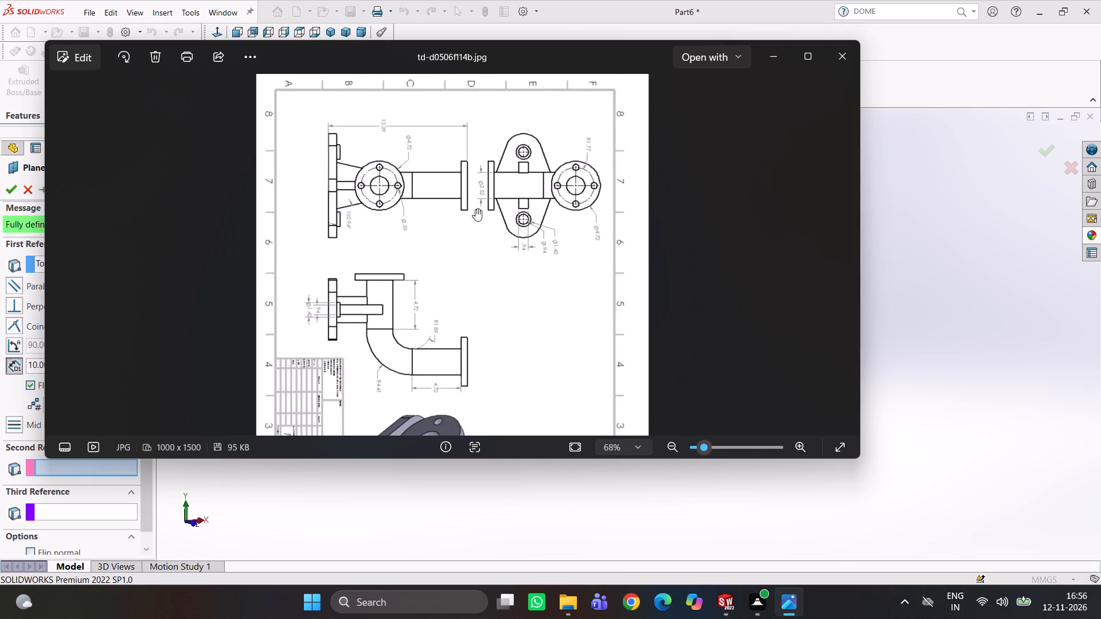
scroll(485, 194, "down", 2)
scroll(485, 194, "up", 3)
scroll(409, 221, "up", 2)
scroll(414, 229, "down", 3)
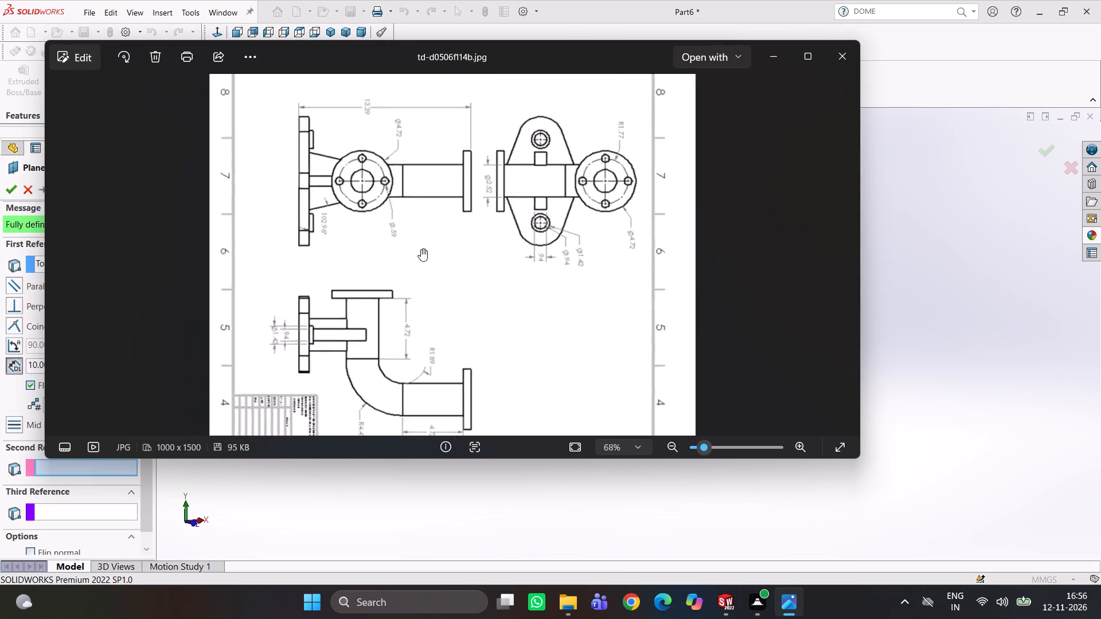
scroll(437, 277, "down", 4)
scroll(411, 241, "up", 3)
scroll(368, 191, "up", 1)
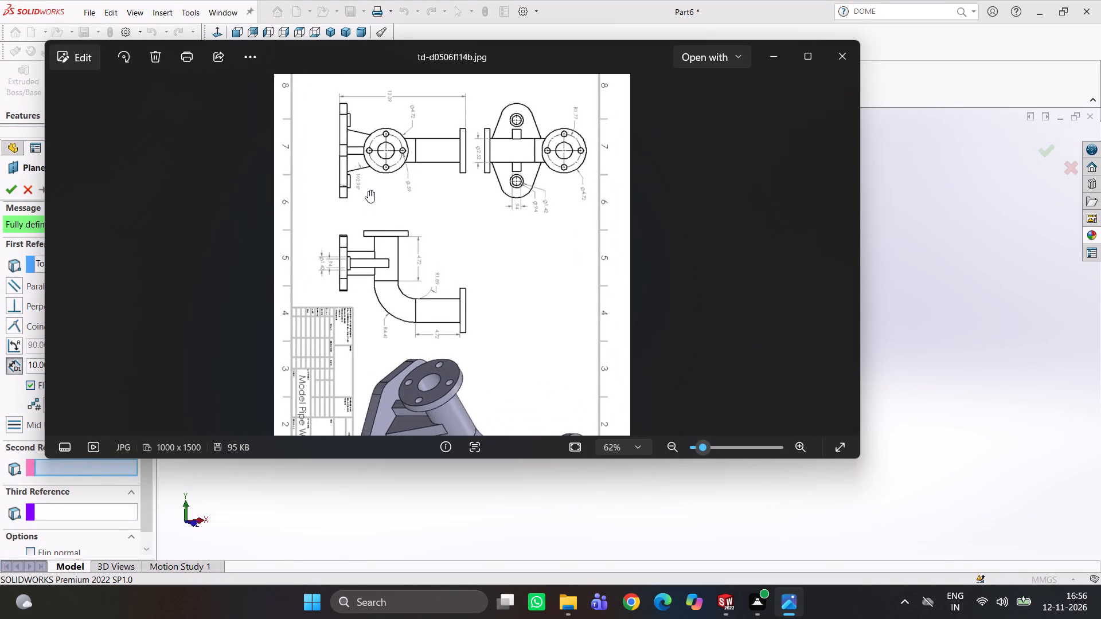
scroll(357, 161, "up", 1)
scroll(357, 161, "down", 1)
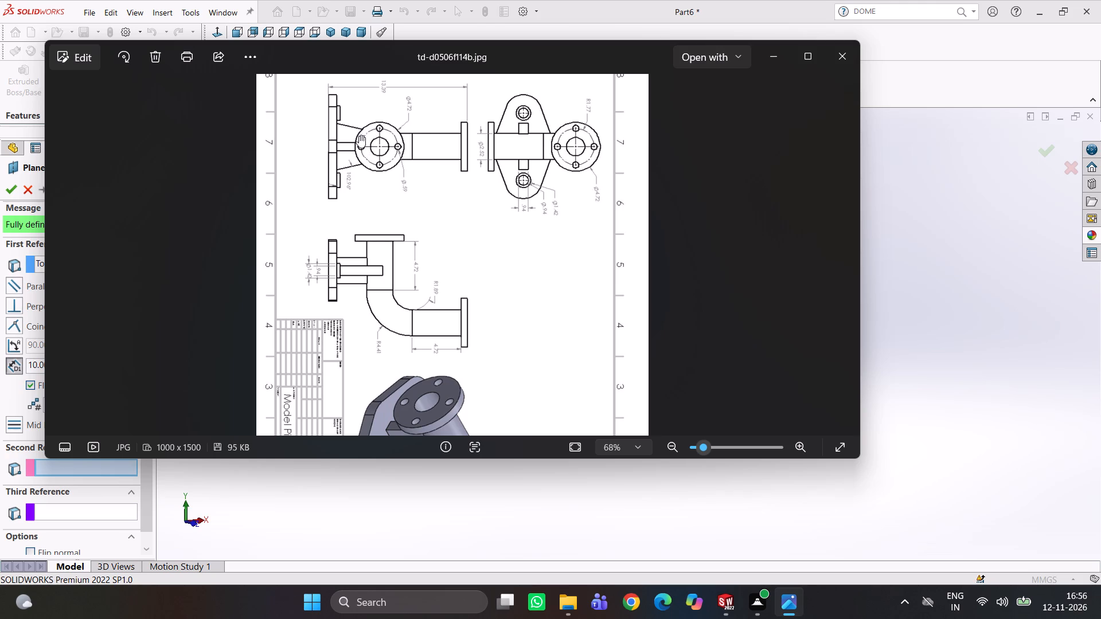
scroll(376, 173, "down", 3)
scroll(377, 170, "up", 3)
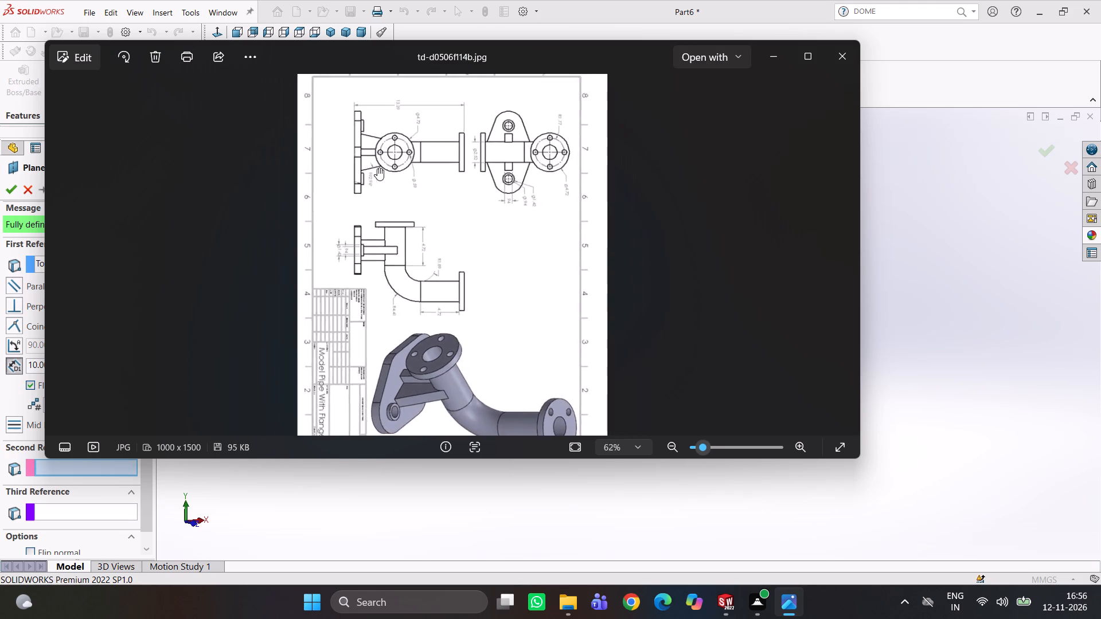
scroll(382, 164, "up", 5)
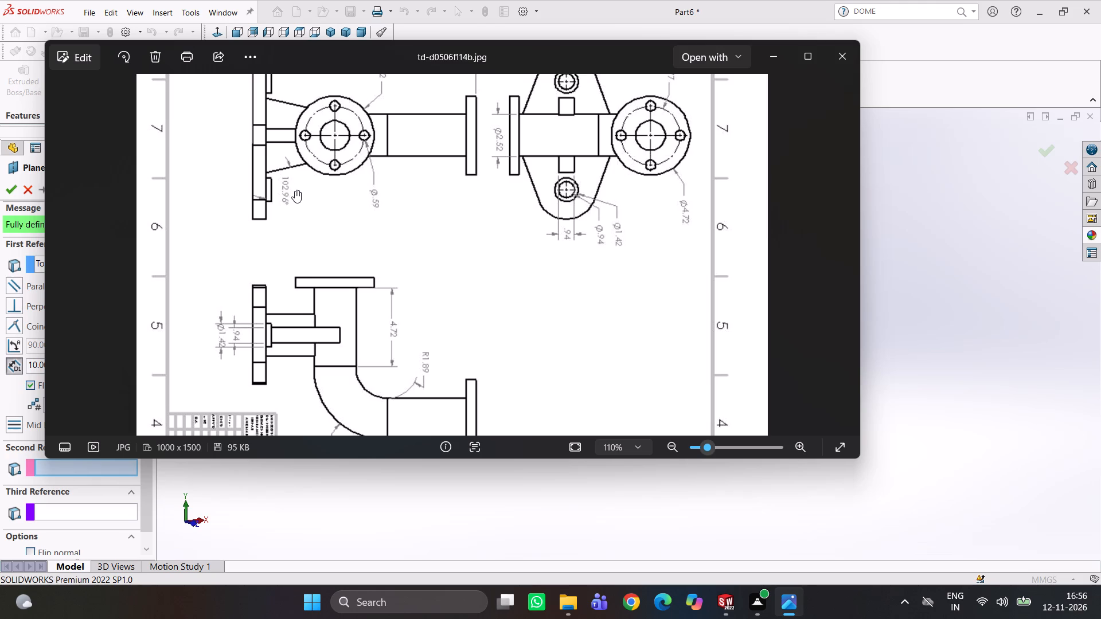
scroll(347, 178, "up", 3)
scroll(360, 185, "down", 6)
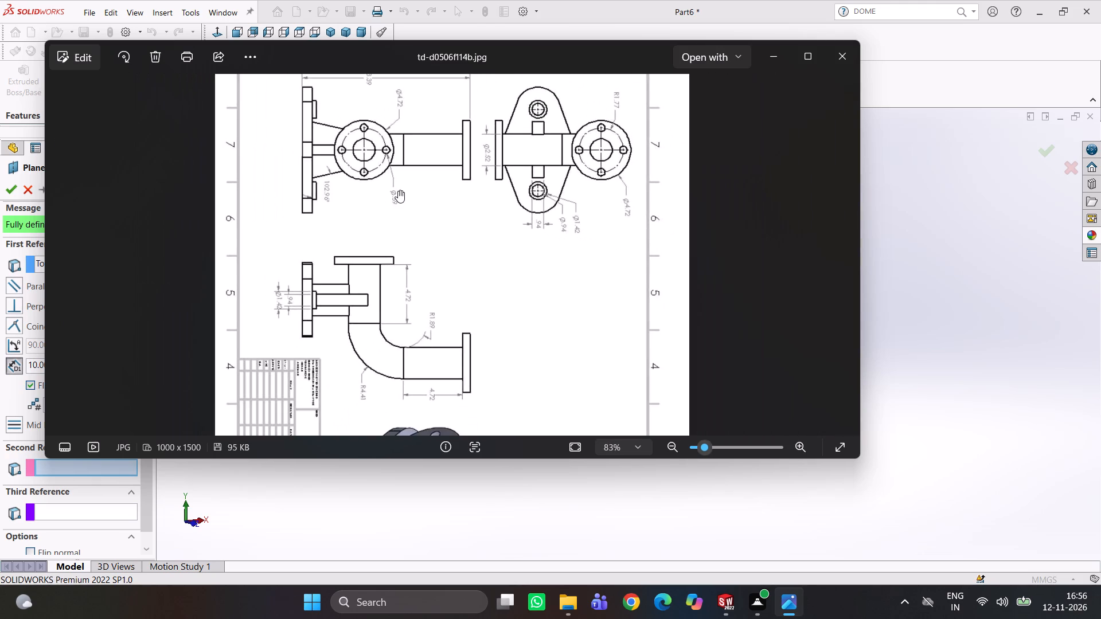
scroll(398, 190, "up", 1)
scroll(398, 190, "down", 4)
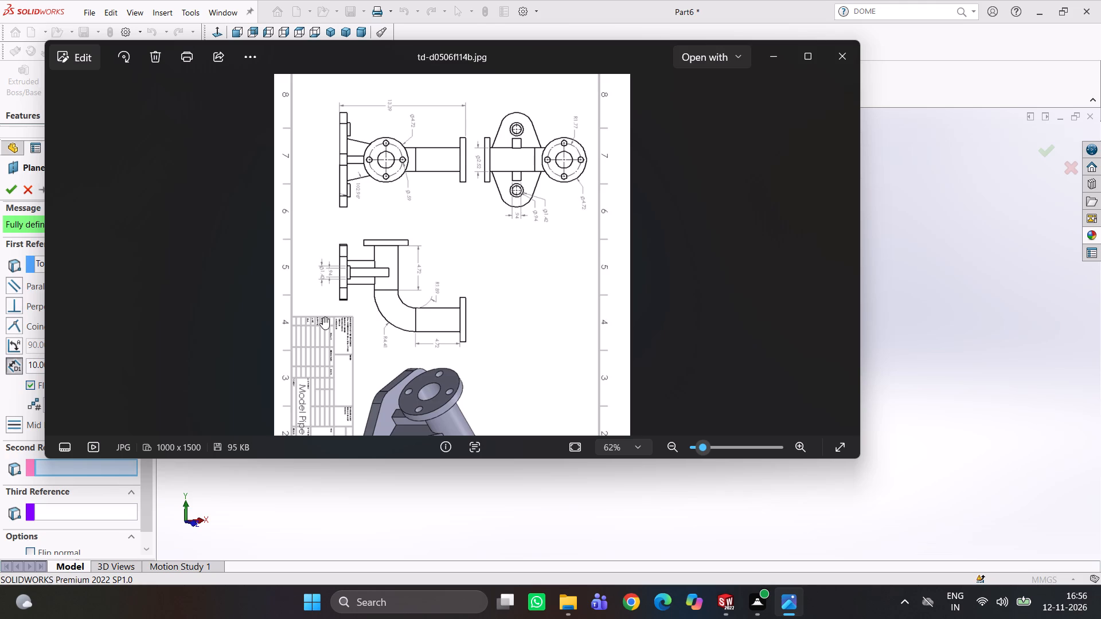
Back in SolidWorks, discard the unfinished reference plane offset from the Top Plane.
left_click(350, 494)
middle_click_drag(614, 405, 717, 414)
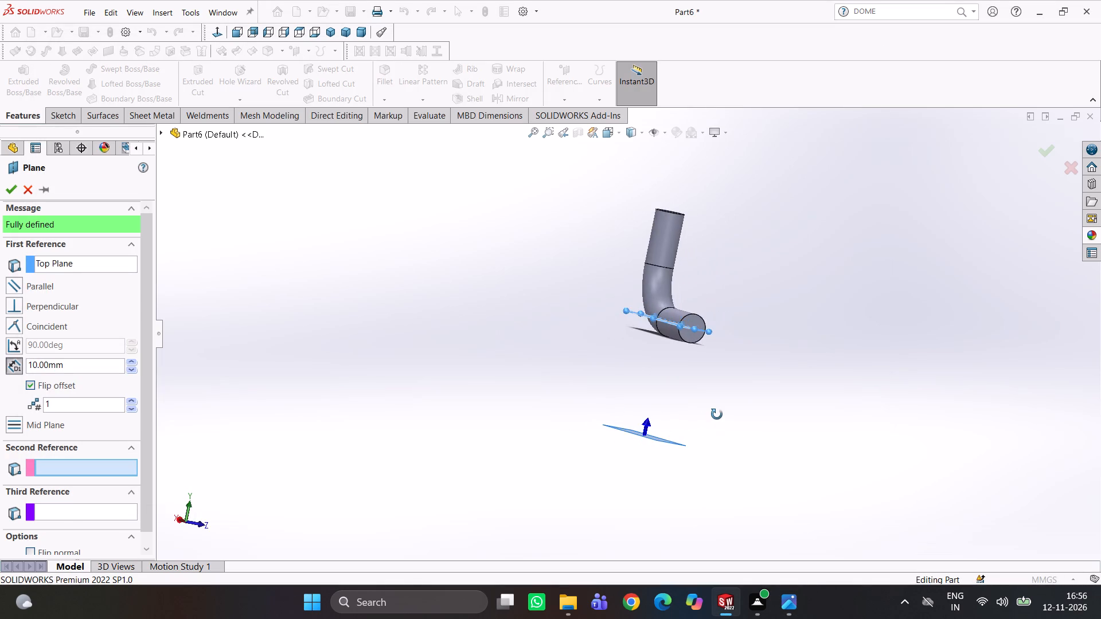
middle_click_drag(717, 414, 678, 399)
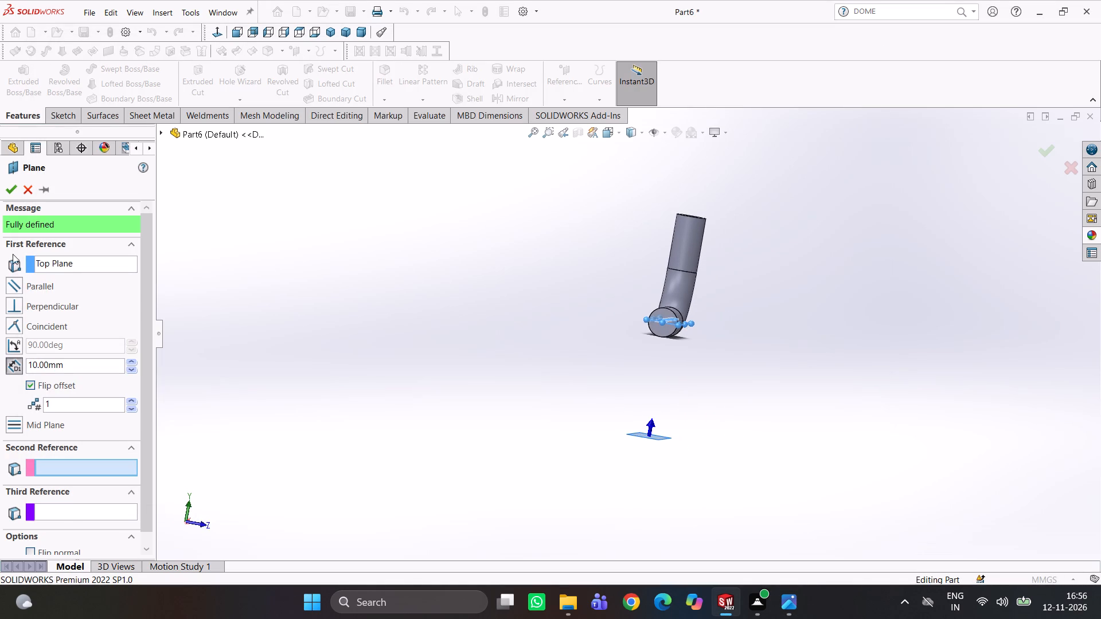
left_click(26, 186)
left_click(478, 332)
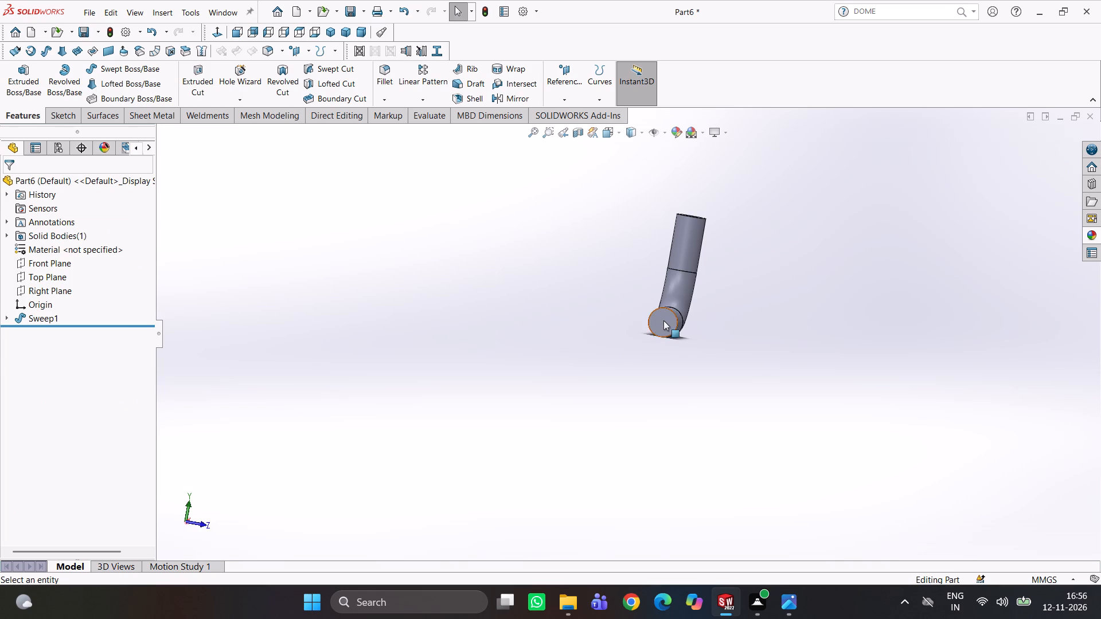
Start a sketch on the pipe's horizontal end face and draw a circle of about 5.08 mm radius centred on the origin.
left_click(663, 320)
left_click(717, 287)
right_click_drag(793, 415, 943, 405)
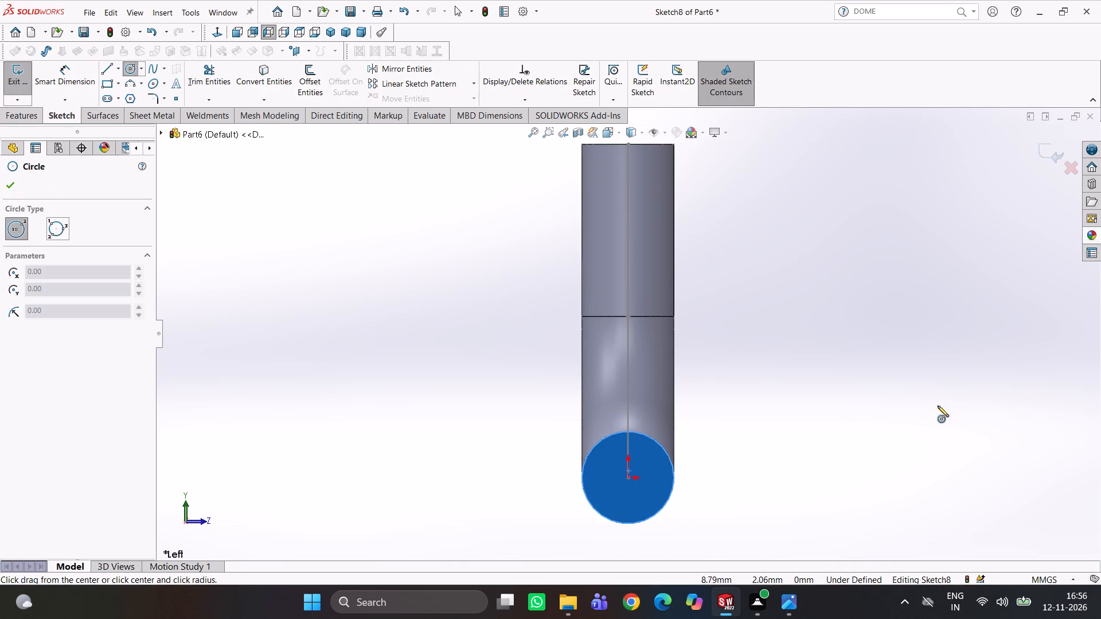
left_click(627, 478)
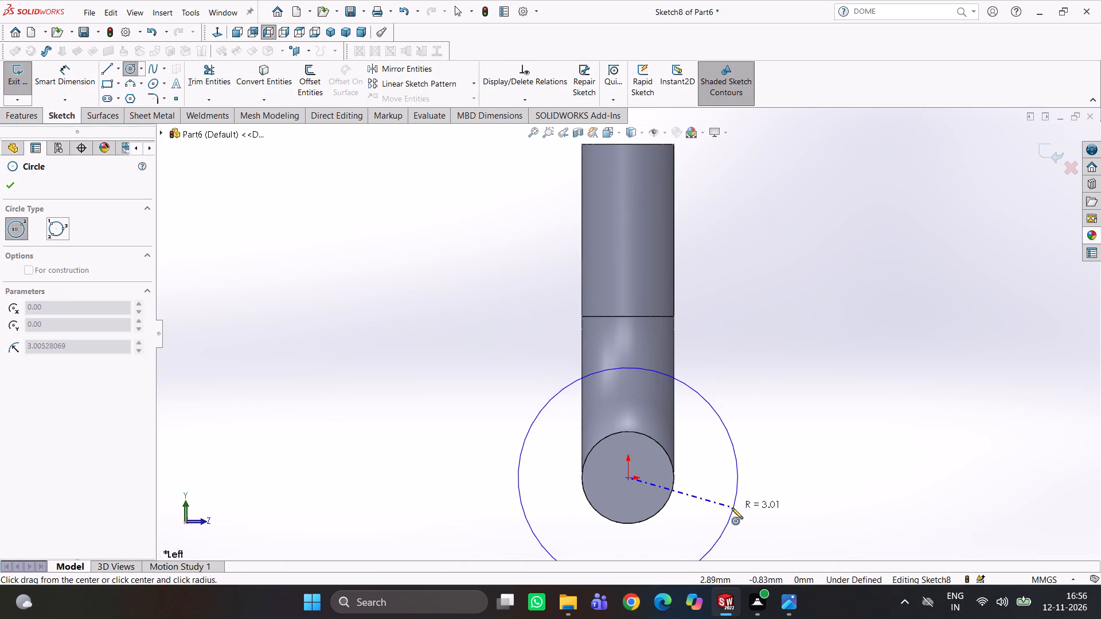
scroll(732, 508, "up", 3)
left_click(711, 485)
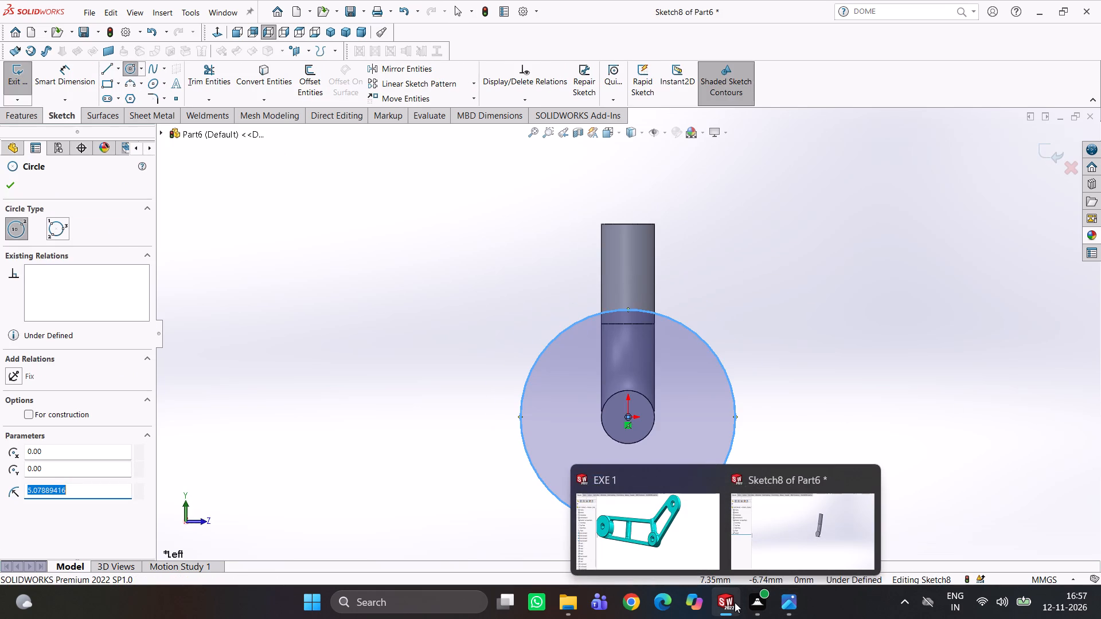
Switch to the reference drawing and look over its orthographic and isometric views for the flange on the pipe end.
left_click(783, 601)
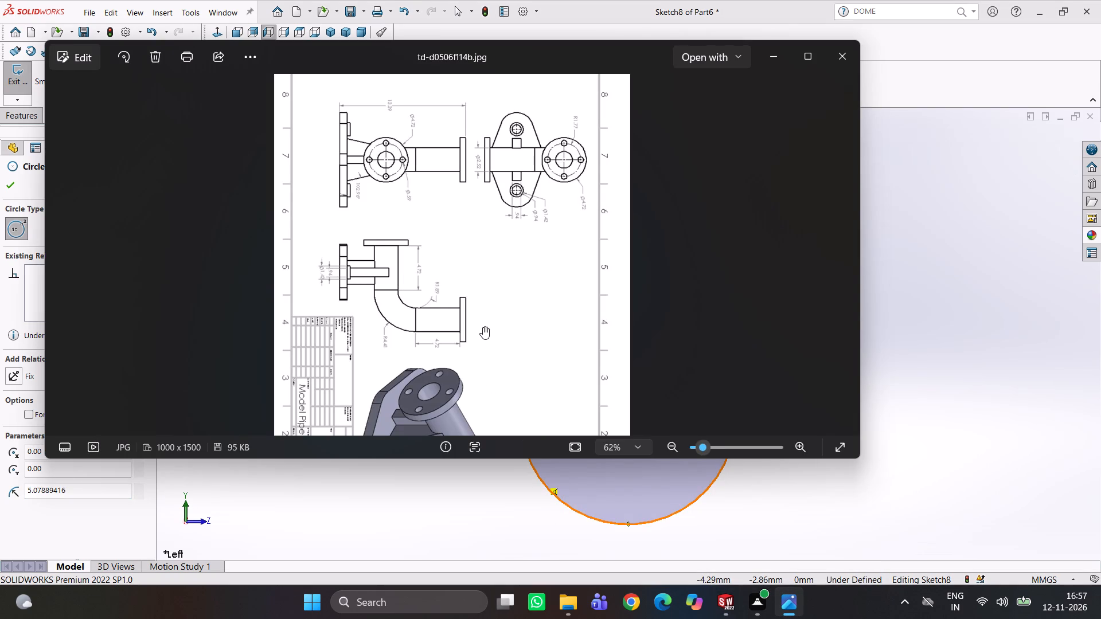
scroll(349, 289, "down", 2)
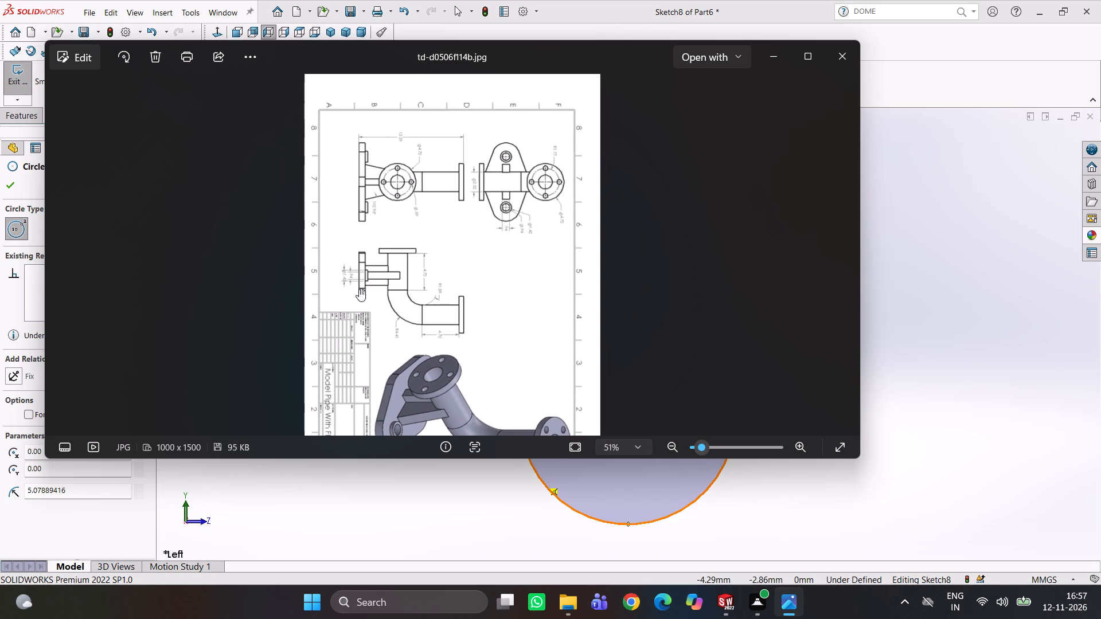
scroll(448, 333, "down", 3)
scroll(452, 273, "up", 3)
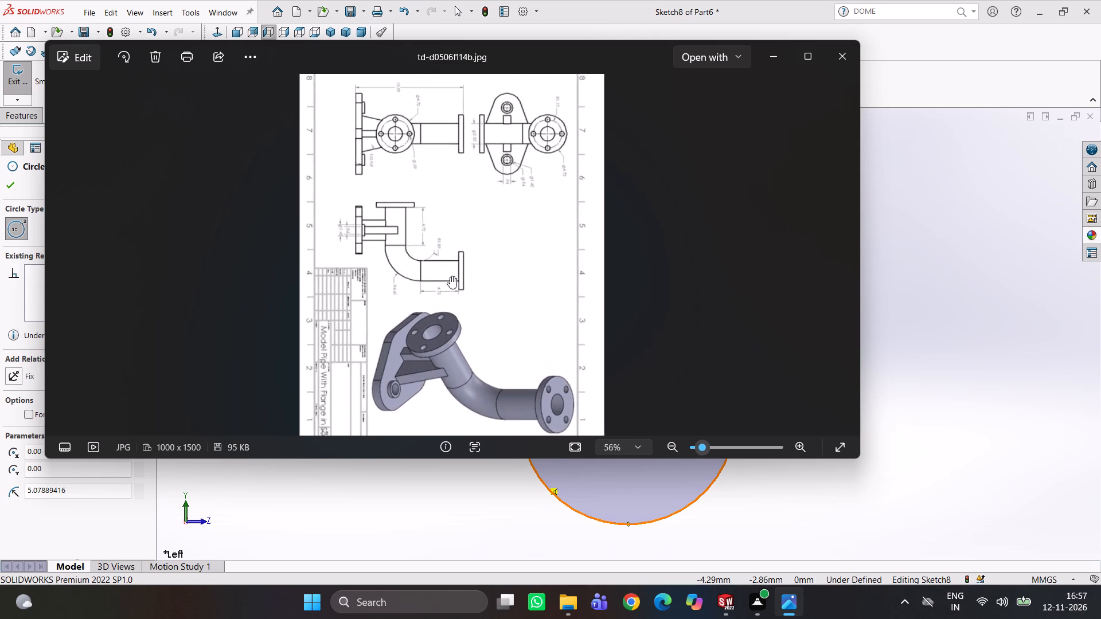
scroll(447, 291, "up", 3)
scroll(463, 273, "down", 1)
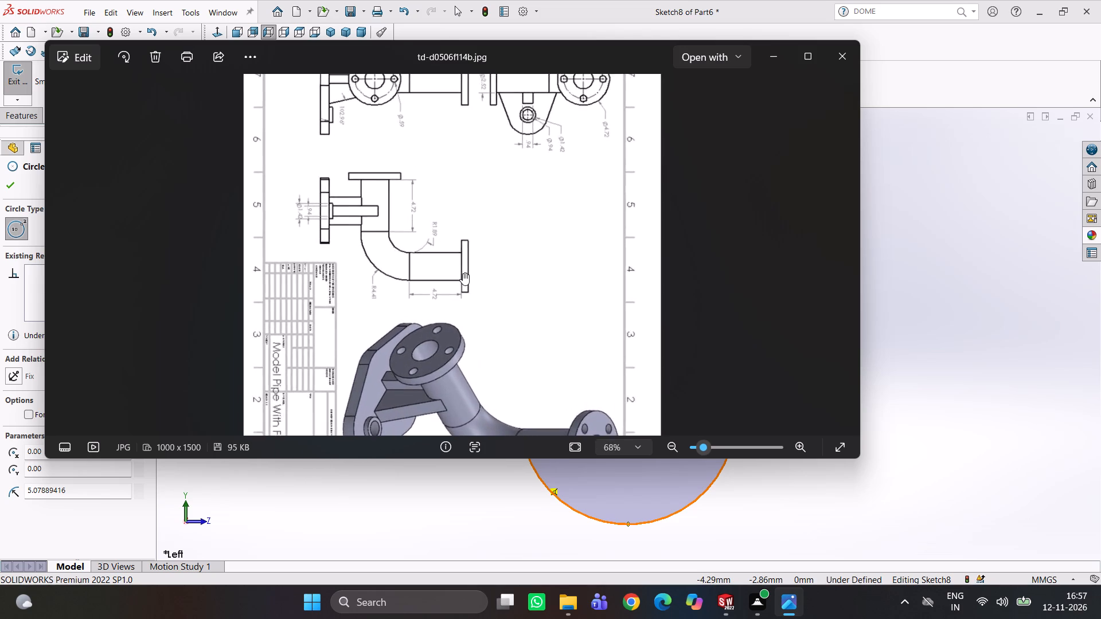
scroll(463, 273, "down", 1)
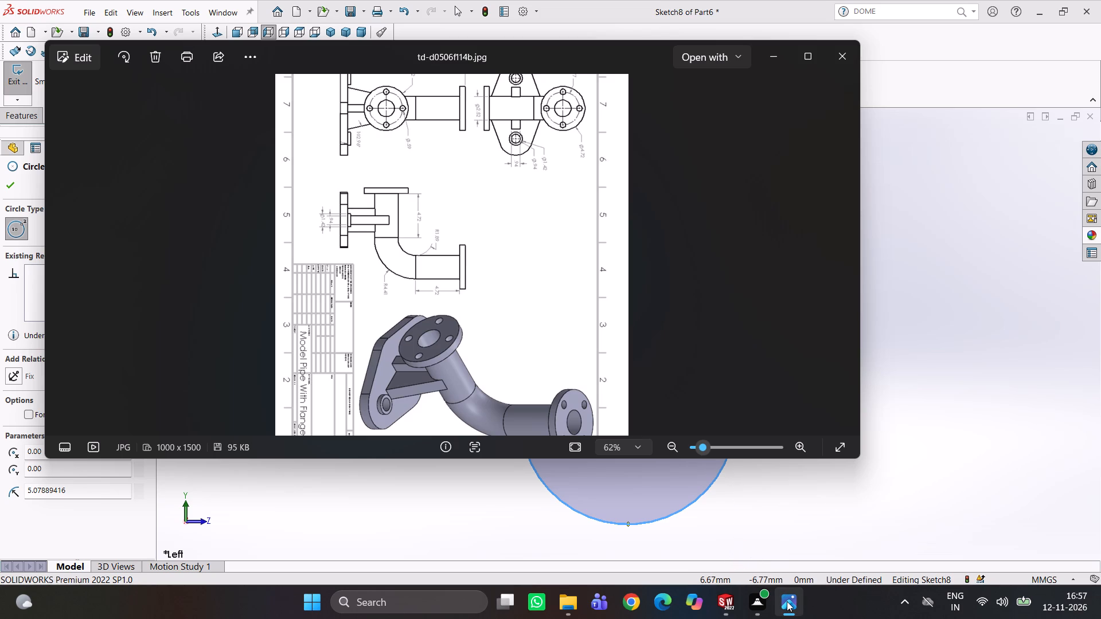
left_click(905, 472)
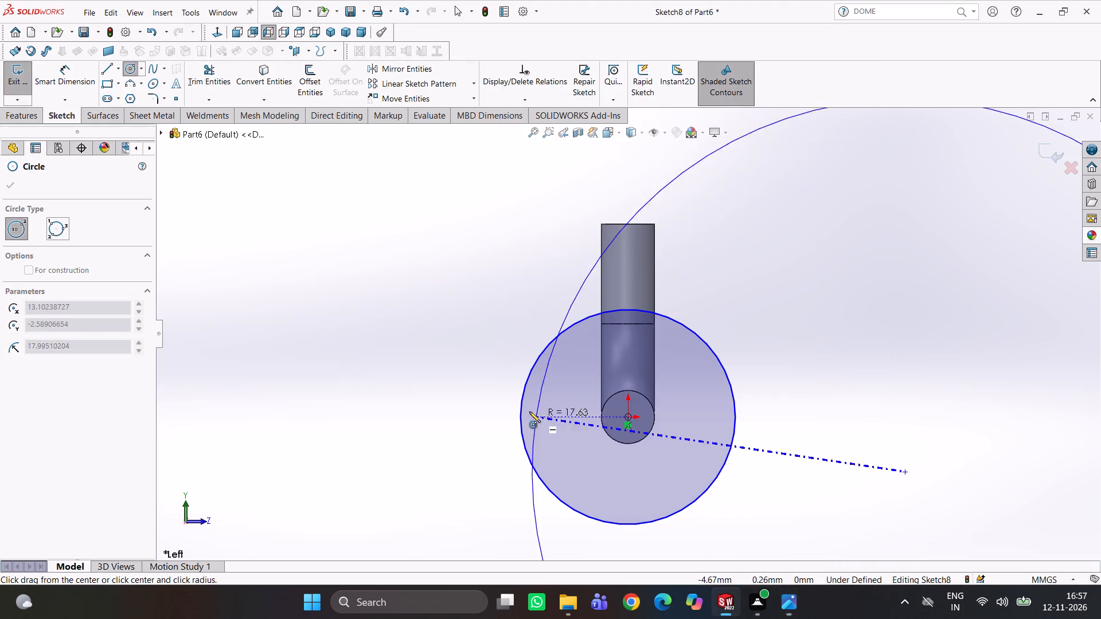
key("Escape")
scroll(755, 390, "up", 2)
middle_click_drag(752, 390, 751, 390)
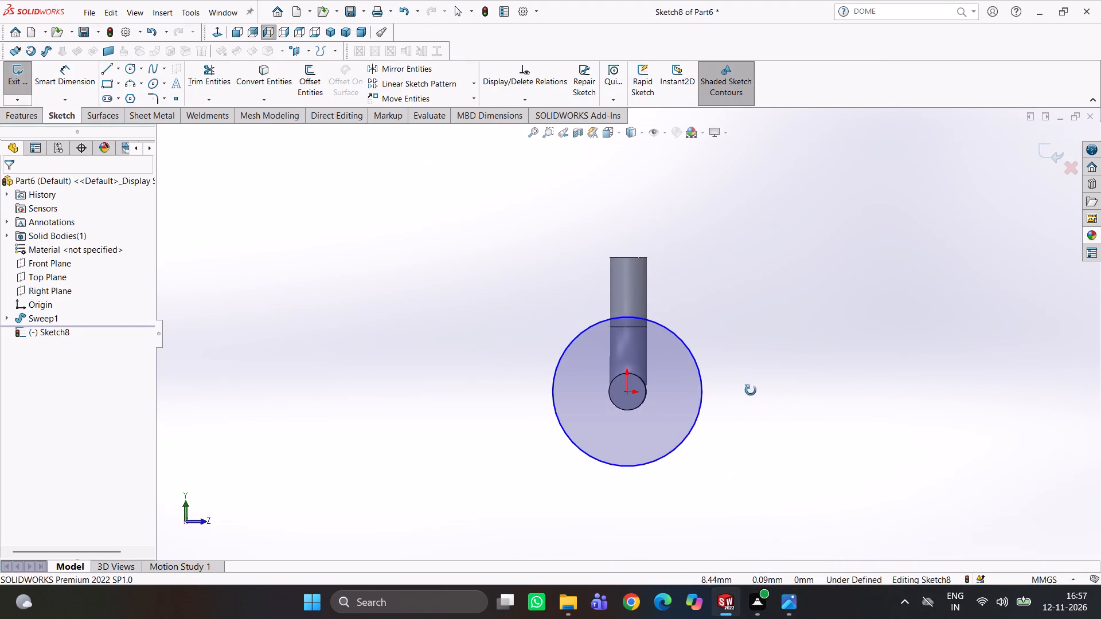
middle_click_drag(751, 390, 754, 355)
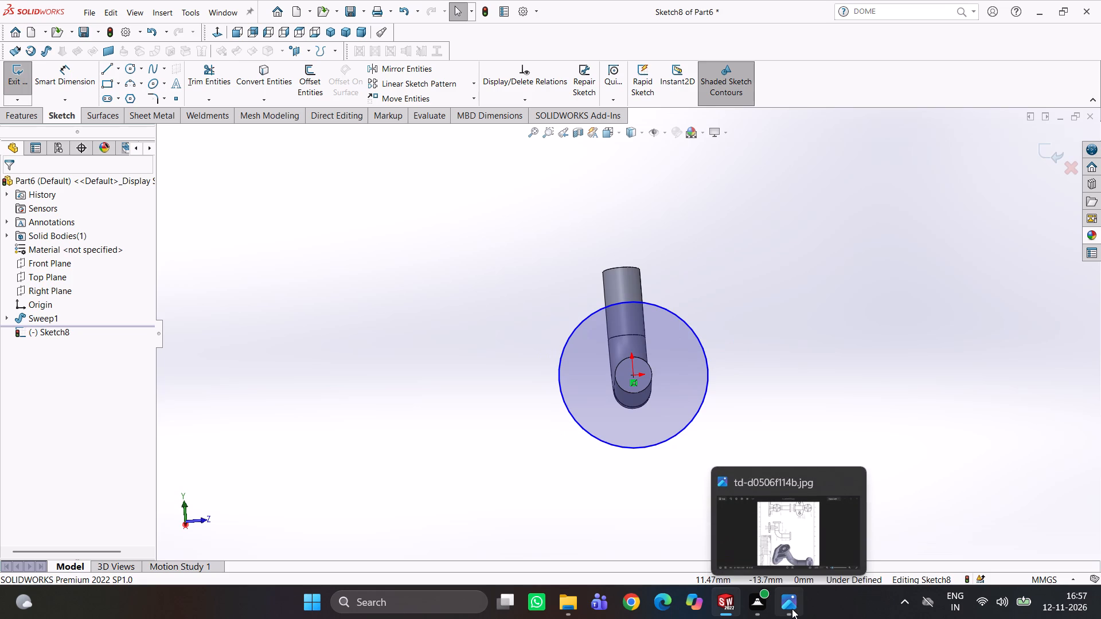
Examine the reference drawing's flange views closely for the flange's outer diameter and thickness.
left_click(799, 524)
scroll(461, 232, "up", 3)
scroll(378, 105, "down", 2)
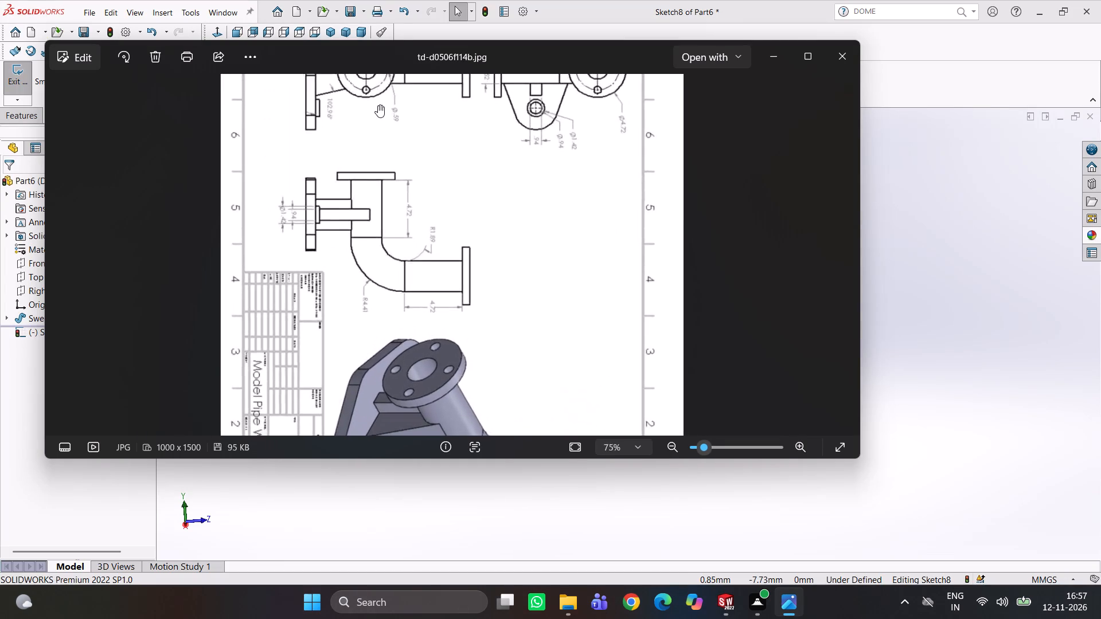
scroll(378, 105, "down", 1)
scroll(380, 109, "up", 5)
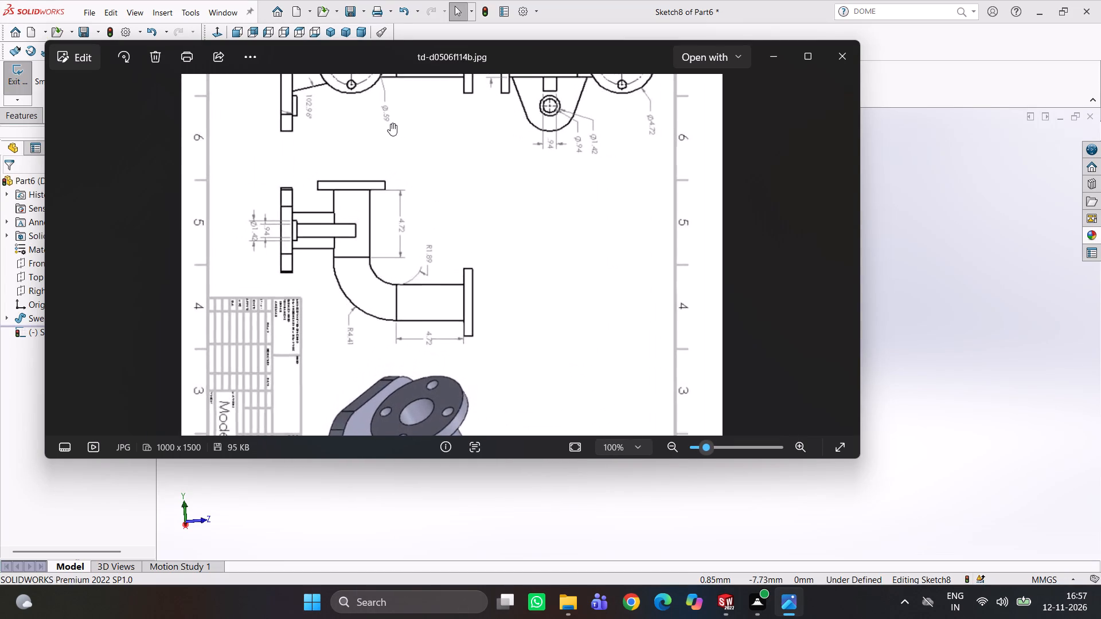
scroll(390, 123, "down", 2)
scroll(389, 122, "up", 4)
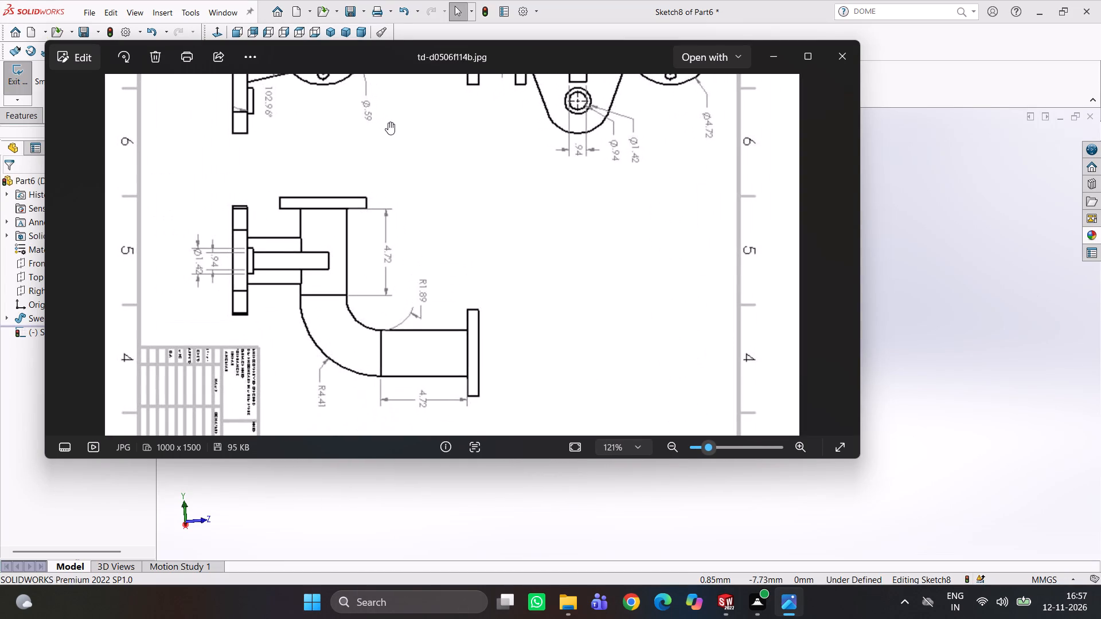
scroll(369, 123, "up", 5)
scroll(369, 123, "down", 5)
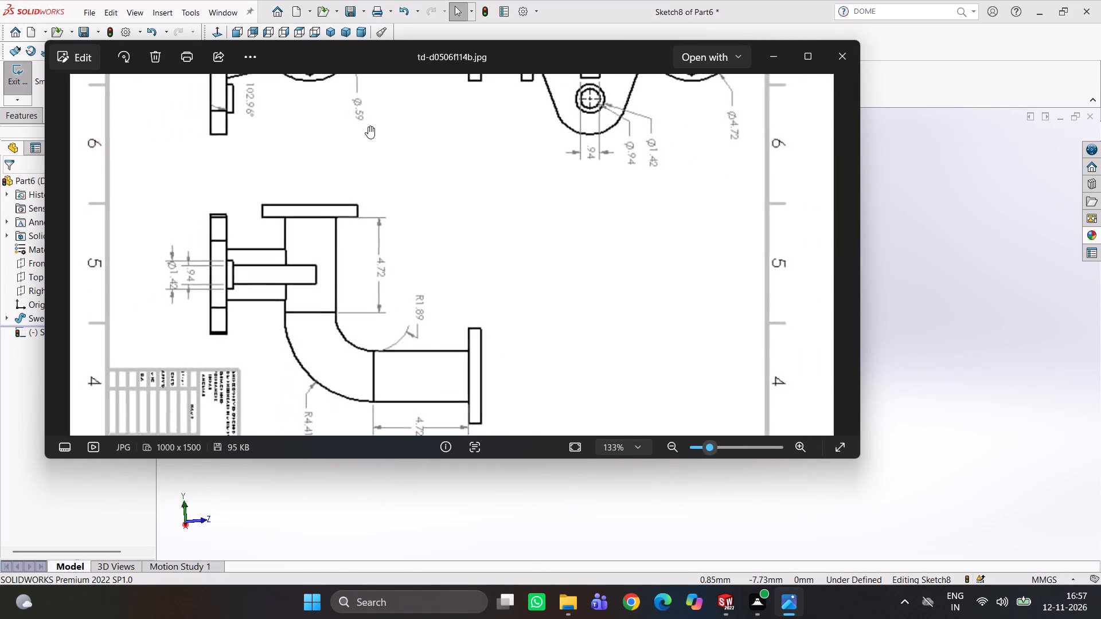
scroll(368, 126, "down", 13)
scroll(424, 151, "up", 3)
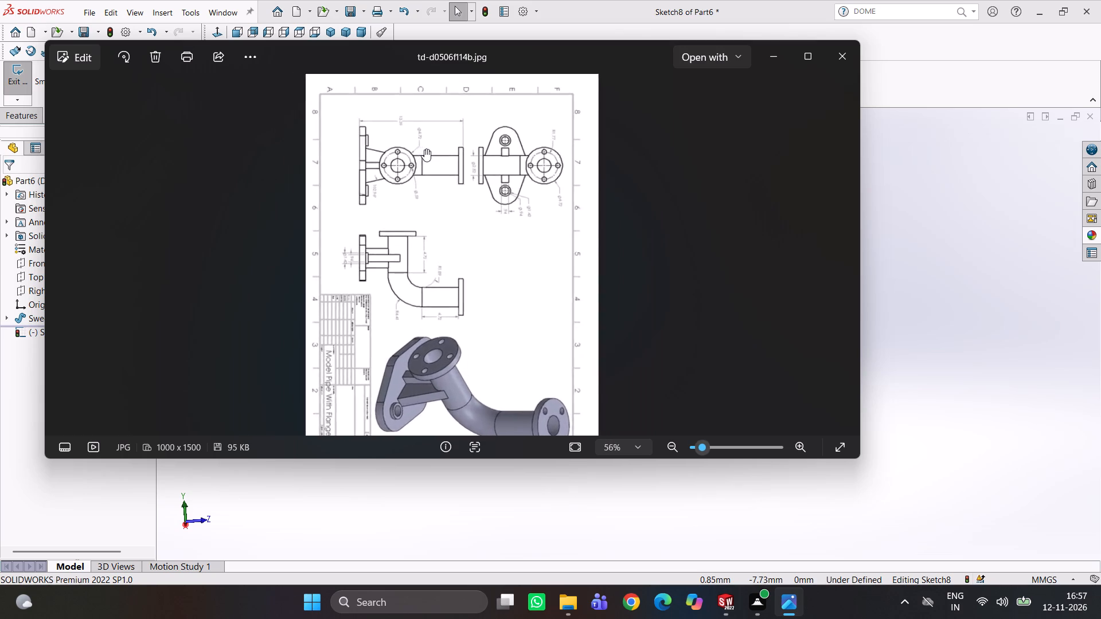
scroll(416, 148, "up", 6)
scroll(422, 254, "down", 2)
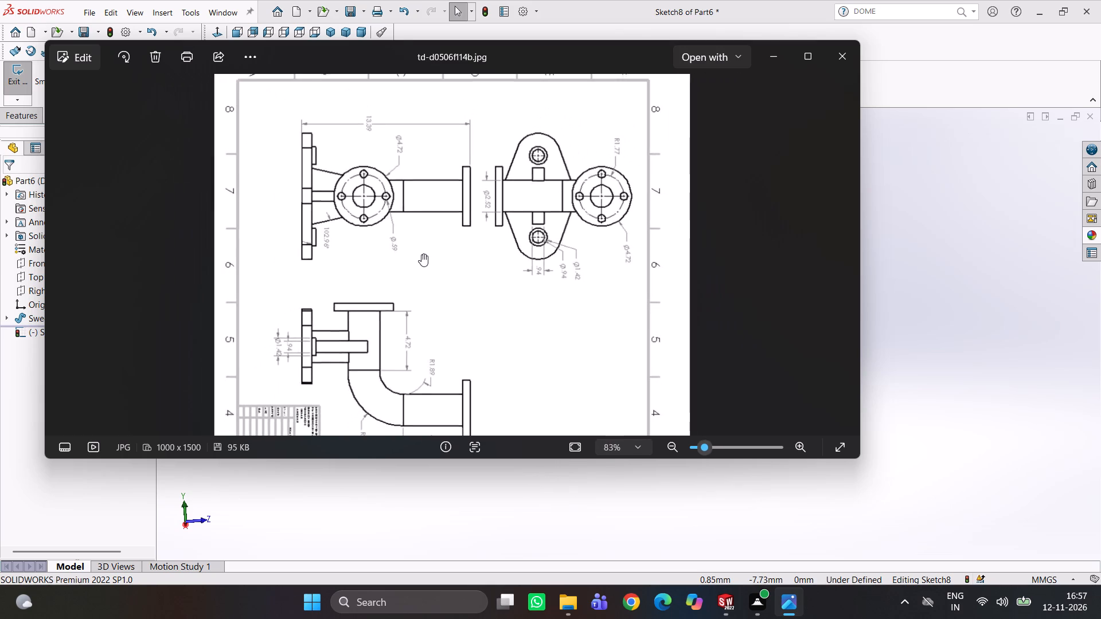
Back in SolidWorks, dimension the flange circle on the horizontal pipe end with a diameter of 4.72 mm.
left_click(717, 519)
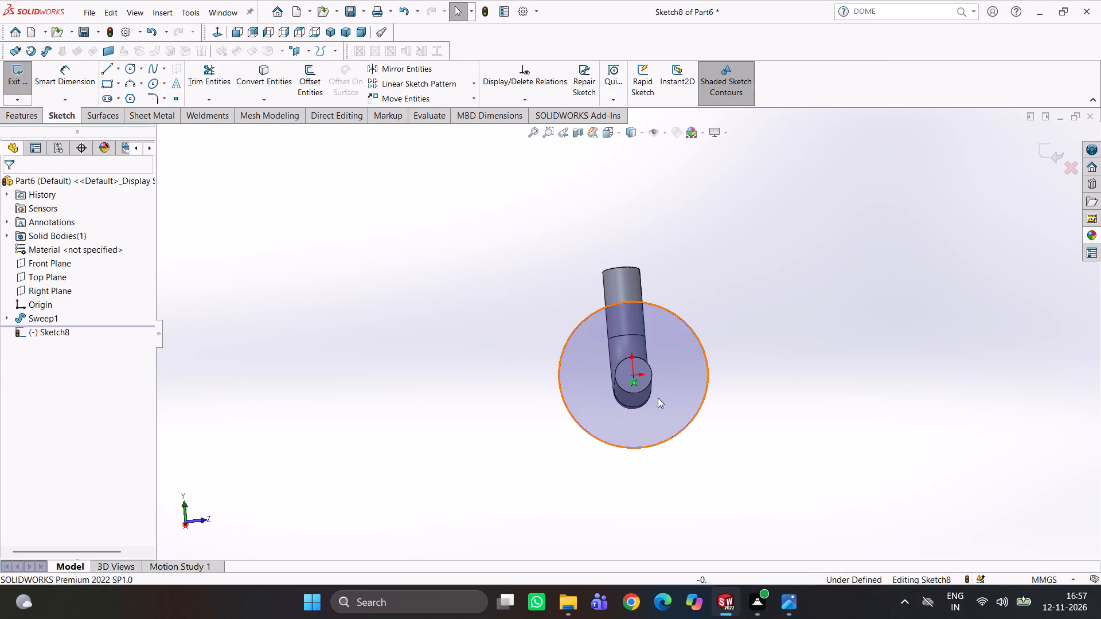
right_click_drag(822, 395, 813, 288)
left_click(681, 322)
left_click(739, 284)
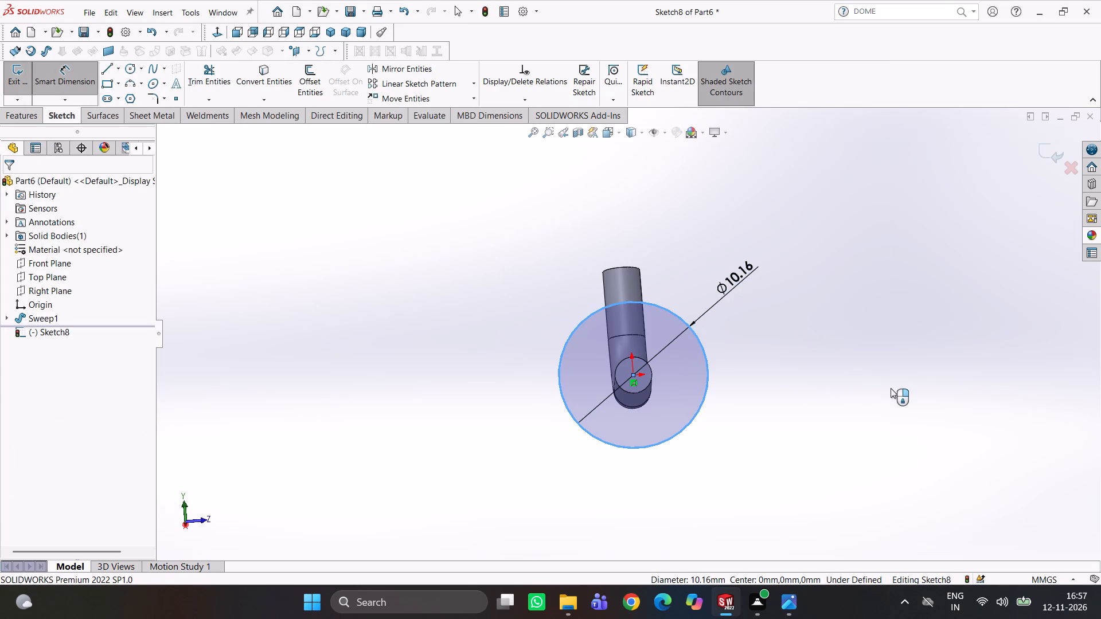
type("4.72")
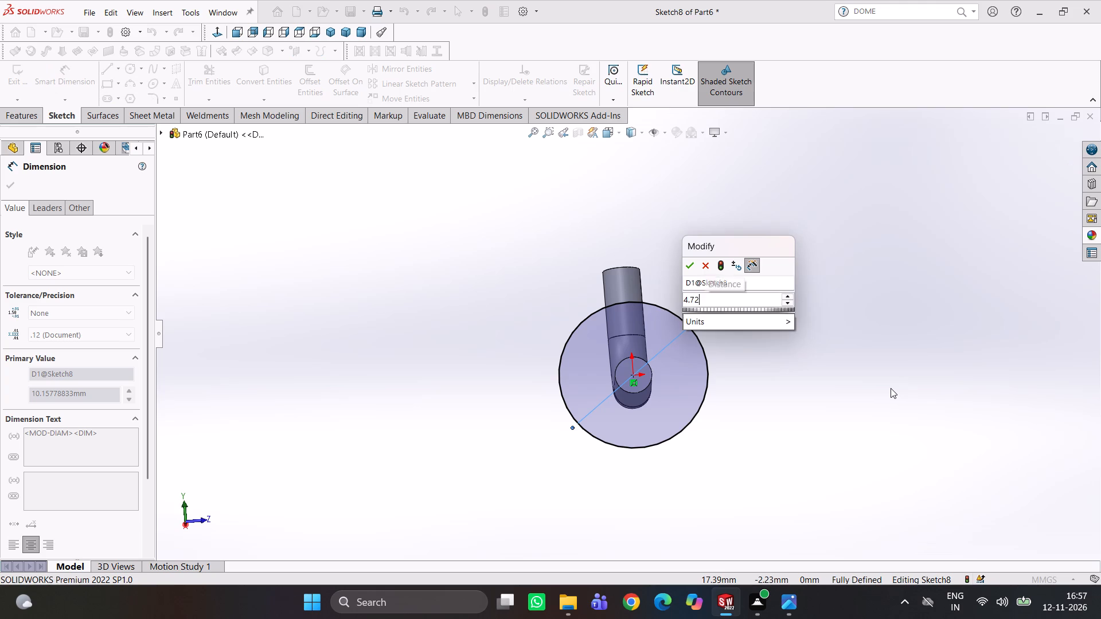
key("Return")
middle_click_drag(750, 370, 772, 446)
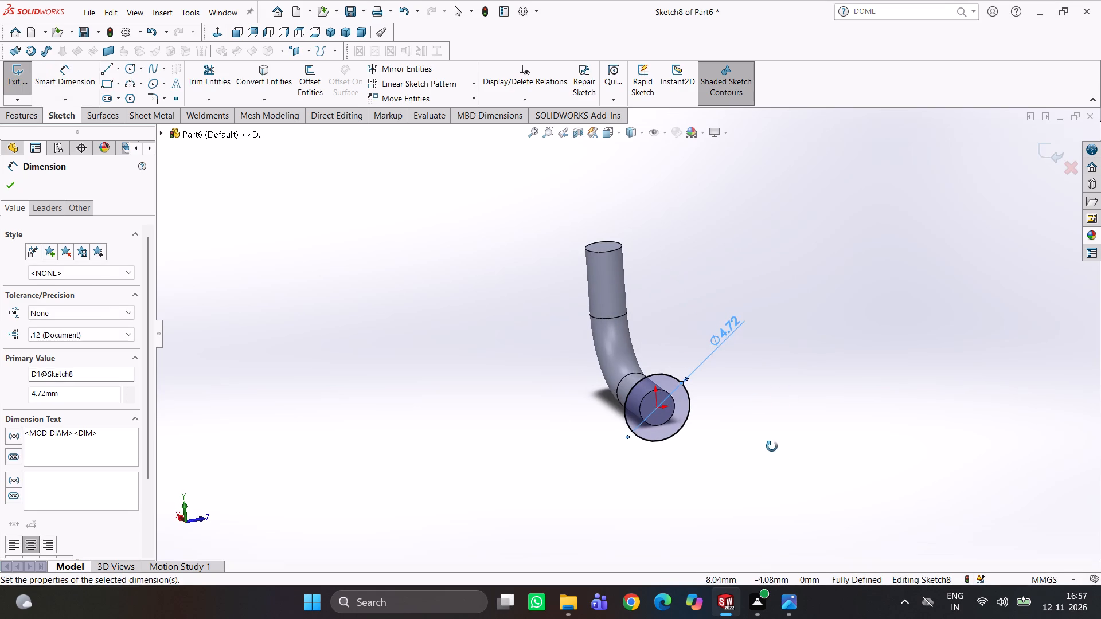
middle_click_drag(772, 446, 771, 446)
left_click(760, 410)
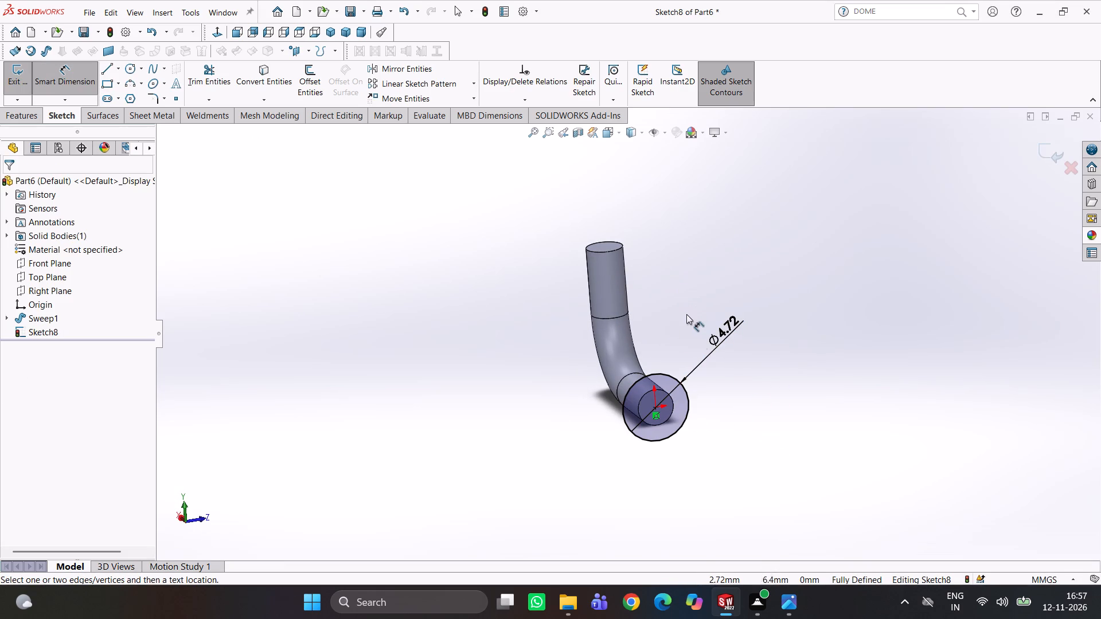
Extrude the flange circle outward from the horizontal pipe end as a blind boss 1 mm deep, merged with the pipe.
left_click(19, 113)
left_click(33, 80)
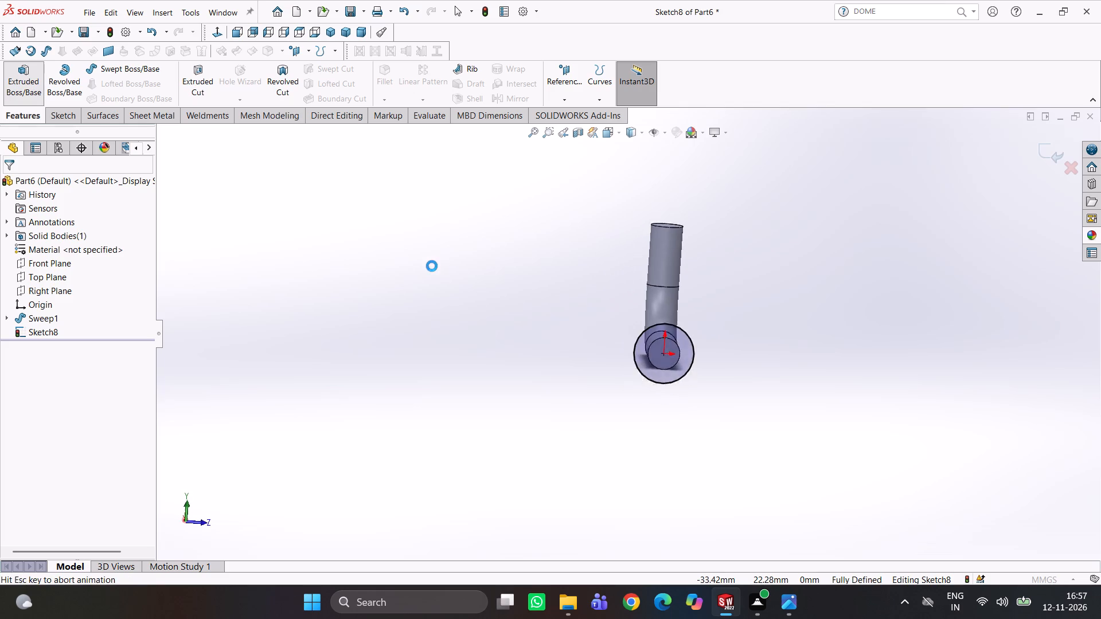
middle_click_drag(571, 275, 507, 281)
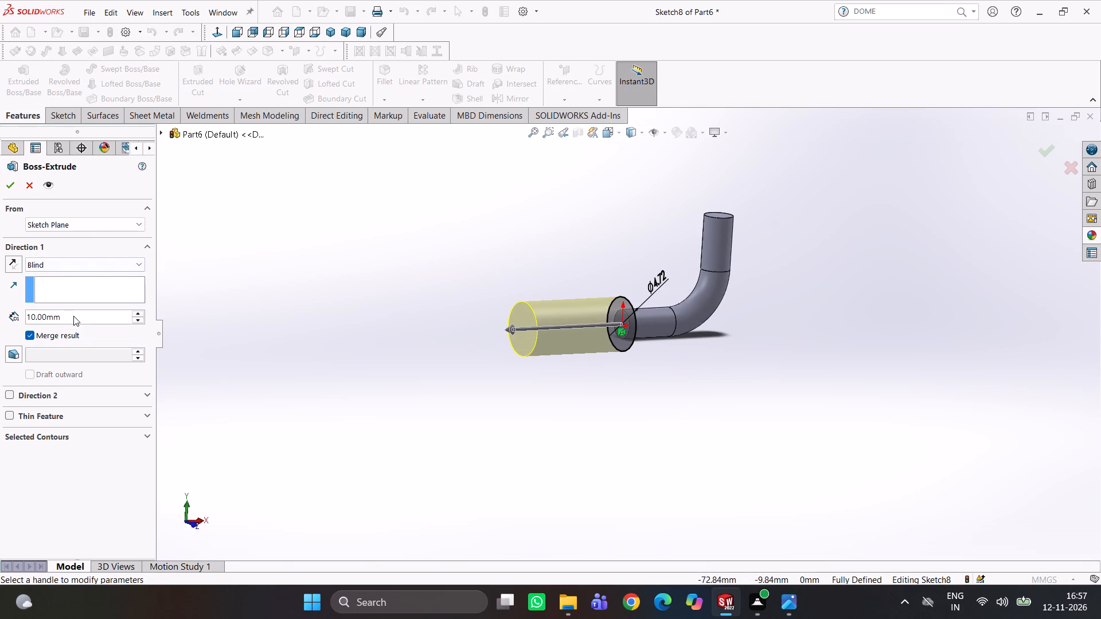
left_click_drag(73, 316, 8, 342)
key("1")
key("Return")
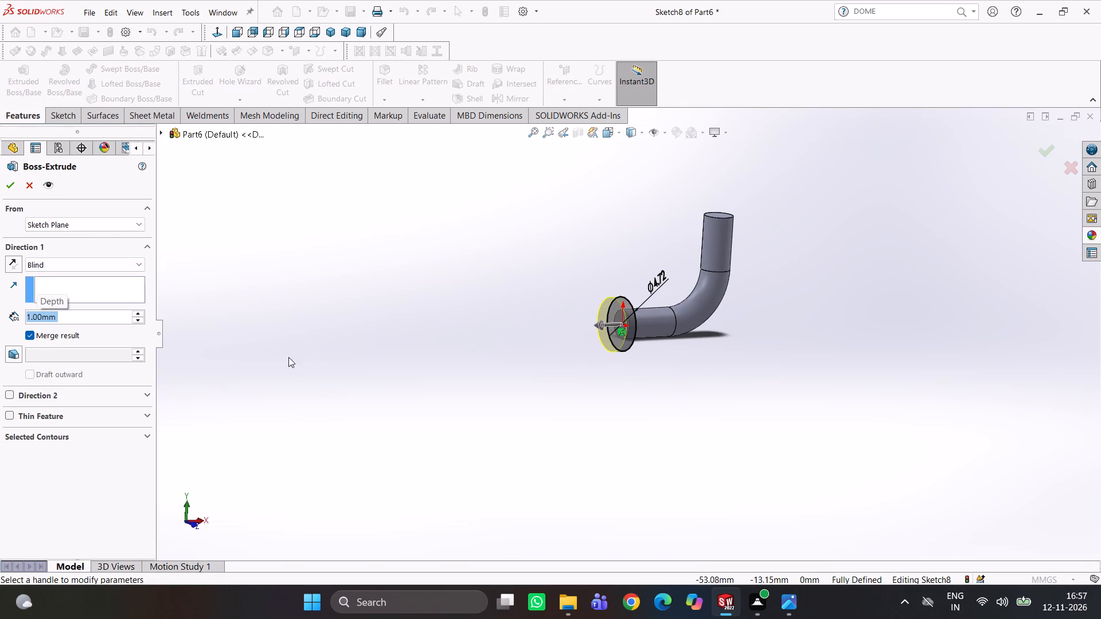
left_click(7, 186)
left_click(457, 317)
Start a sketch on the vertical pipe's end face and draw a circle of about 2.40 mm radius centred on the pipe axis.
middle_click_drag(618, 327, 658, 308)
middle_click_drag(736, 333, 656, 327)
middle_click_drag(684, 244, 693, 341)
left_click(728, 221)
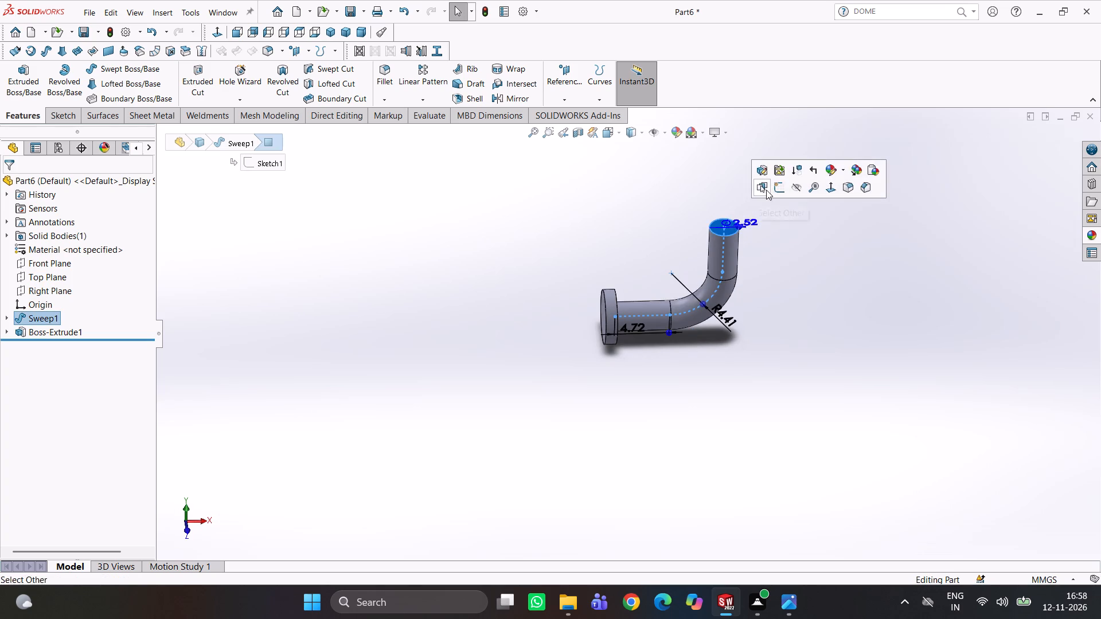
left_click(783, 184)
right_click_drag(890, 287, 1010, 279)
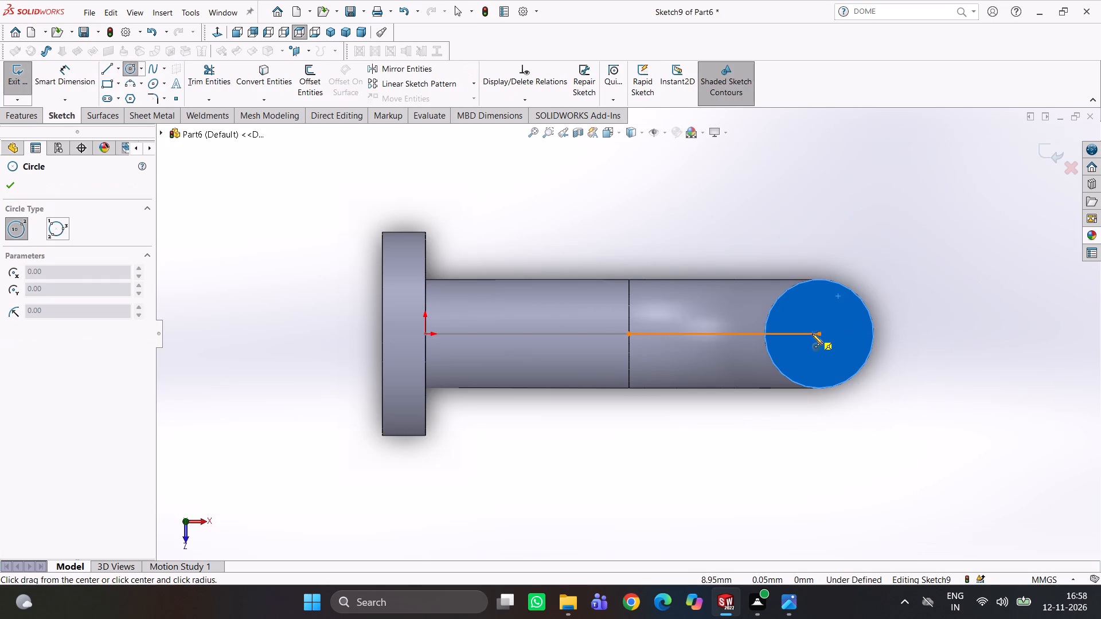
left_click(819, 335)
left_click(905, 391)
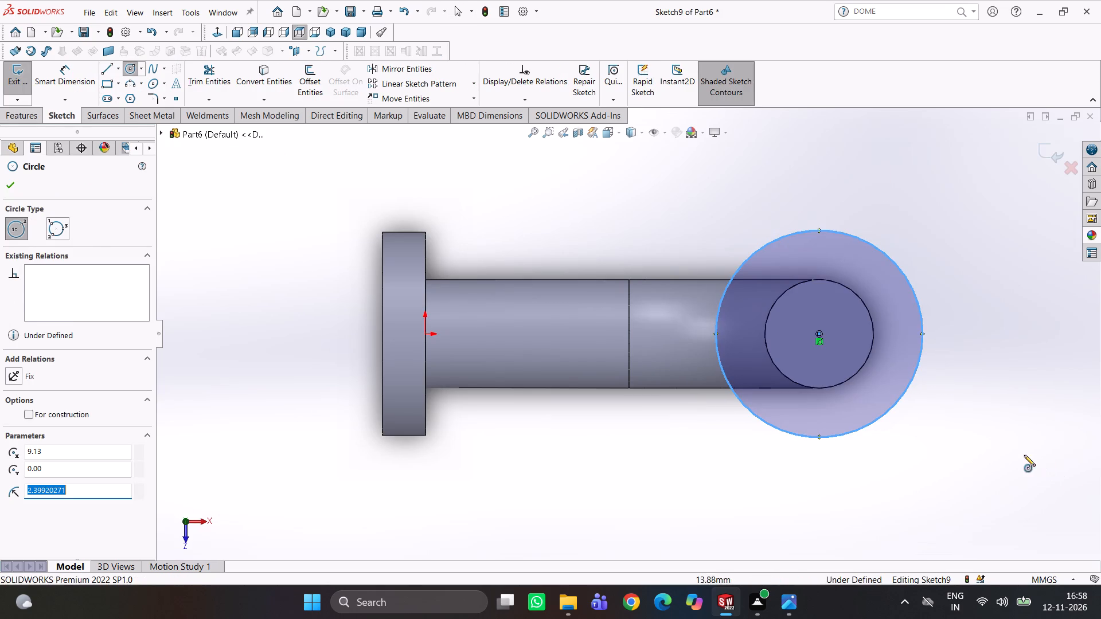
Dimension the circle on the vertical pipe's end with a diameter of 4.7 mm.
right_click_drag(1018, 452, 952, 293)
left_click(911, 284)
left_click(938, 256)
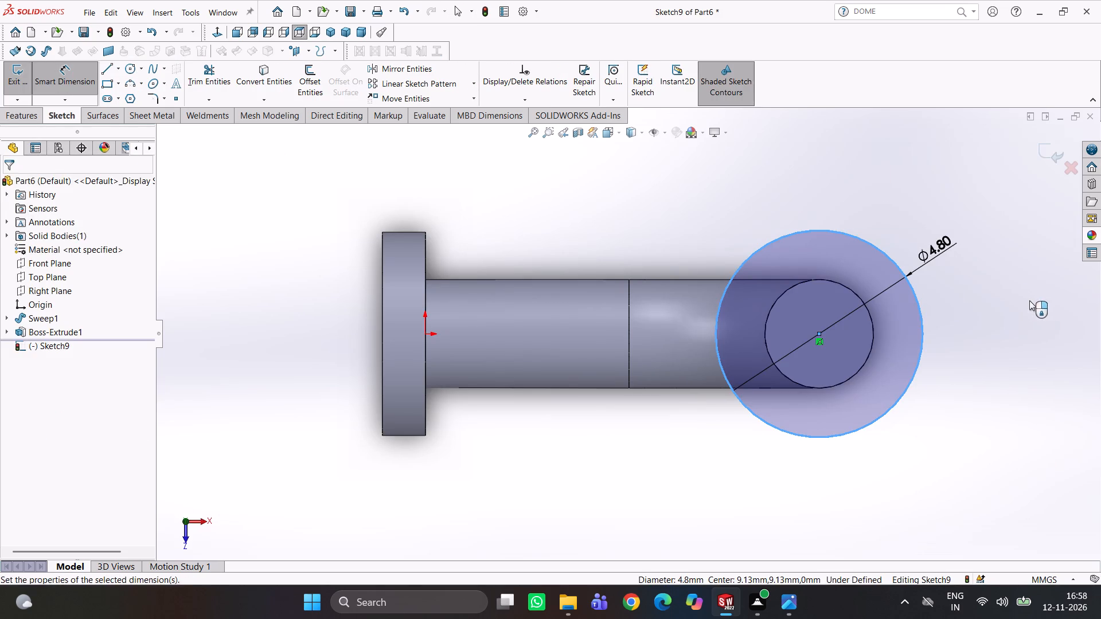
type("4.7")
key("Return")
left_click(1035, 279)
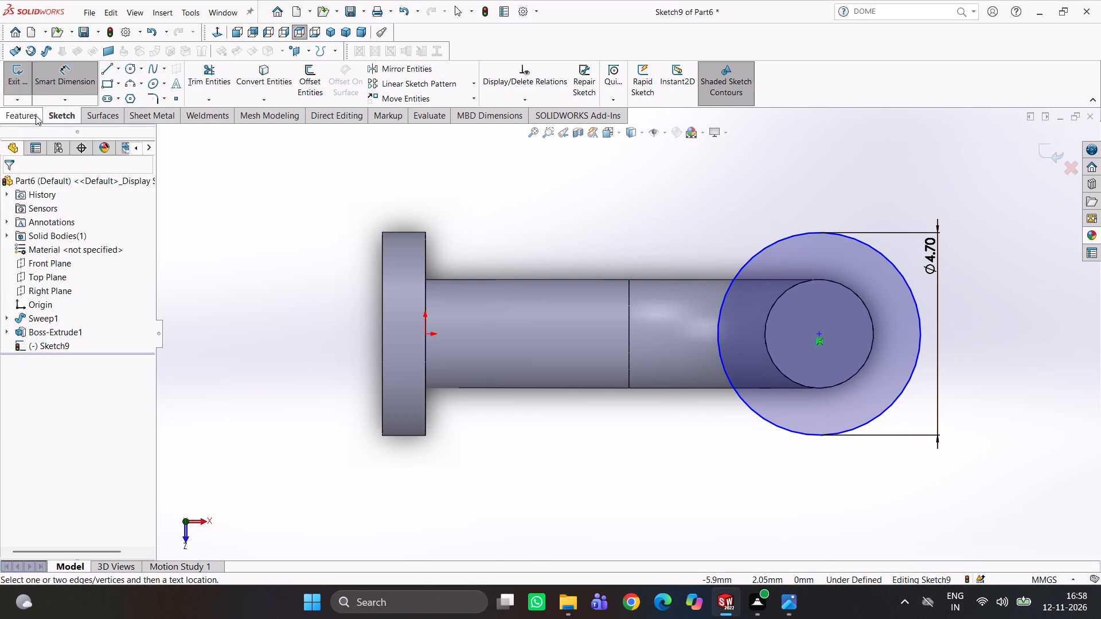
Extrude the second flange circle outward from the vertical pipe end as a blind boss 1 mm deep.
left_click(19, 115)
left_click(30, 78)
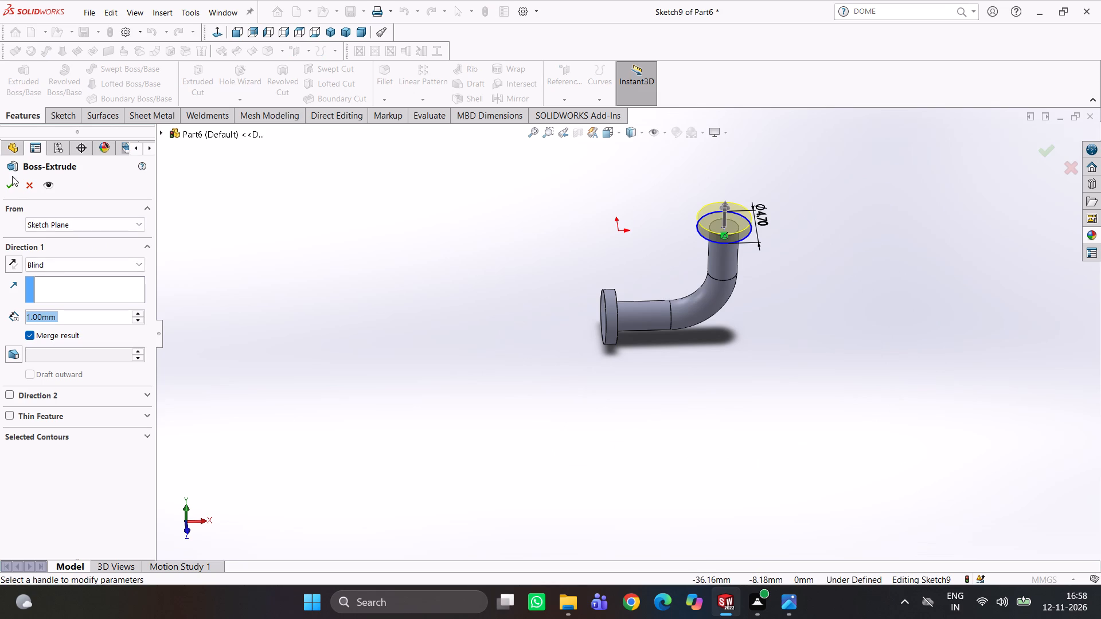
left_click(12, 179)
left_click(449, 301)
Start a swept cut with a circular profile and pick the pipe's centreline sketch, Sketch1, as its path.
middle_click_drag(851, 310, 897, 231)
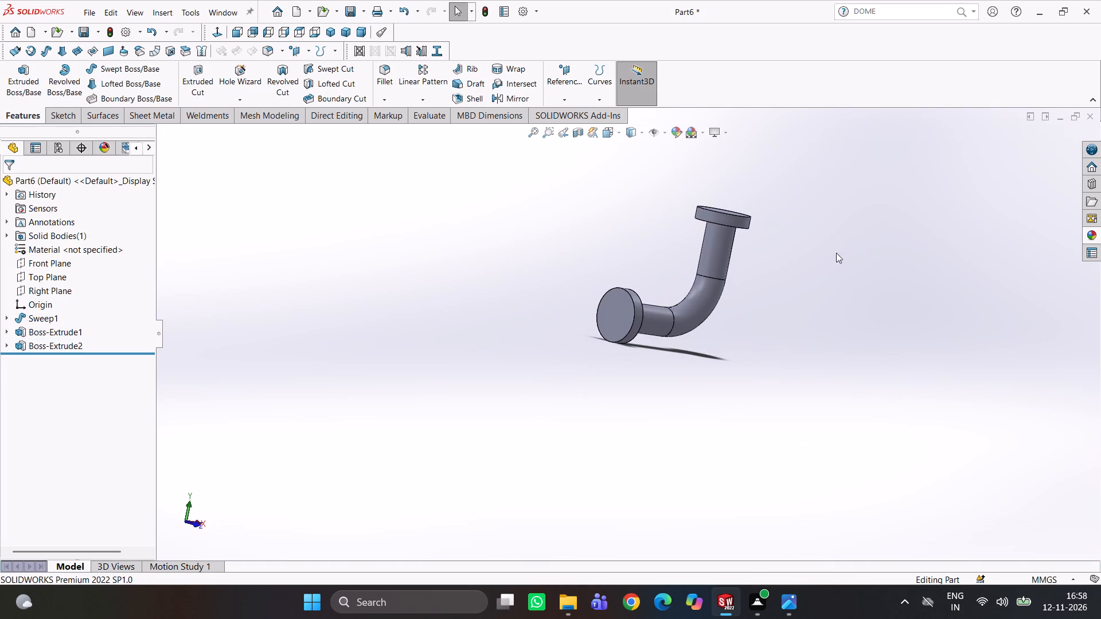
scroll(635, 322, "down", 3)
middle_click_drag(596, 334, 477, 340)
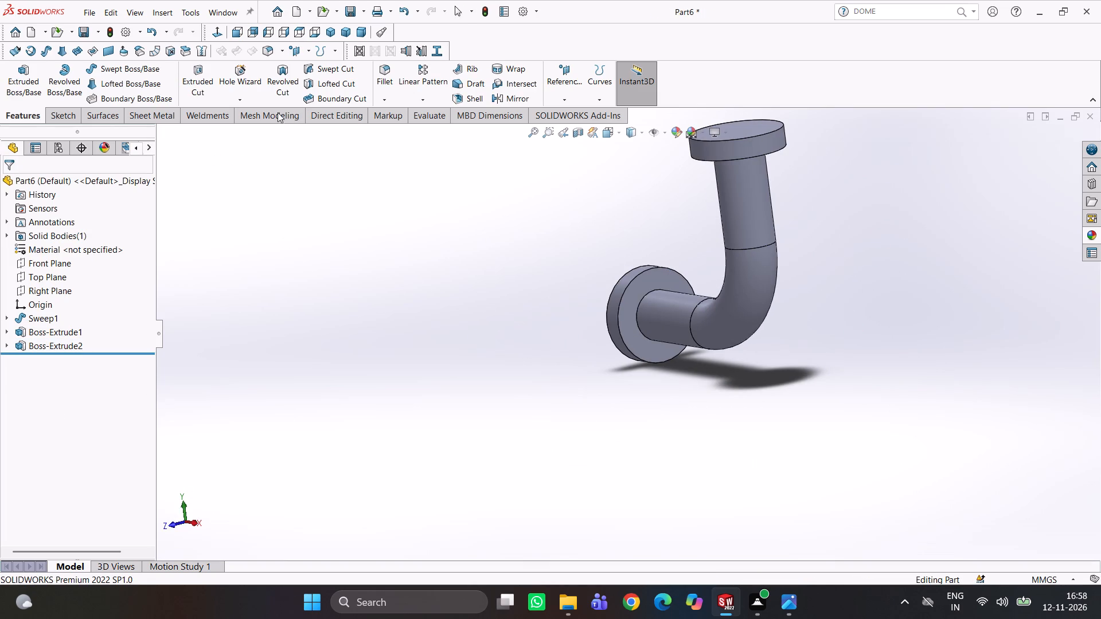
left_click(340, 68)
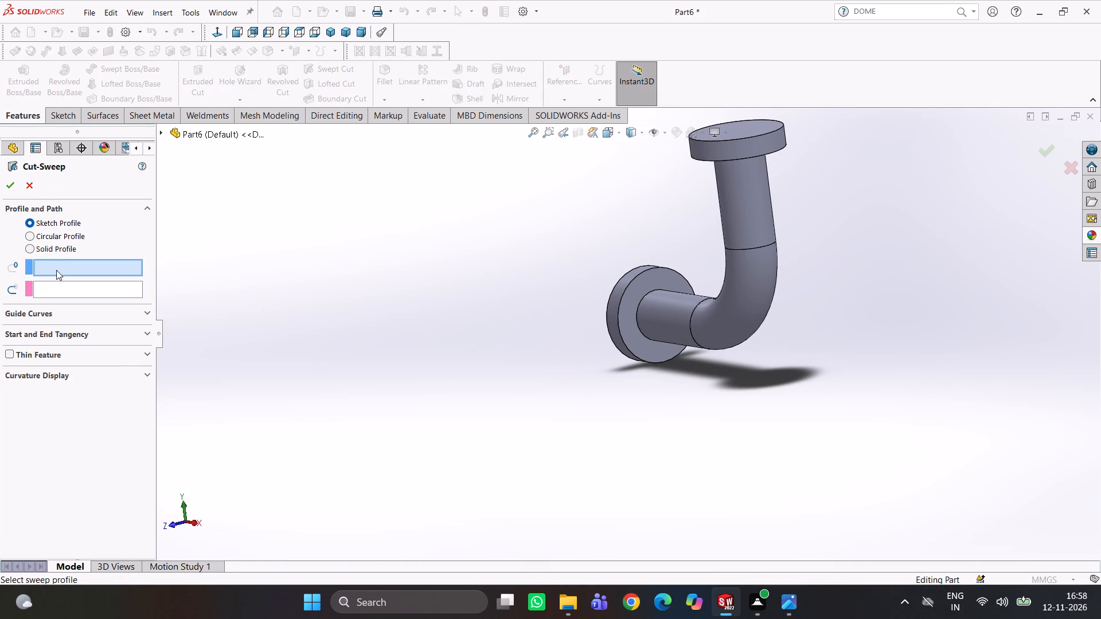
left_click(52, 237)
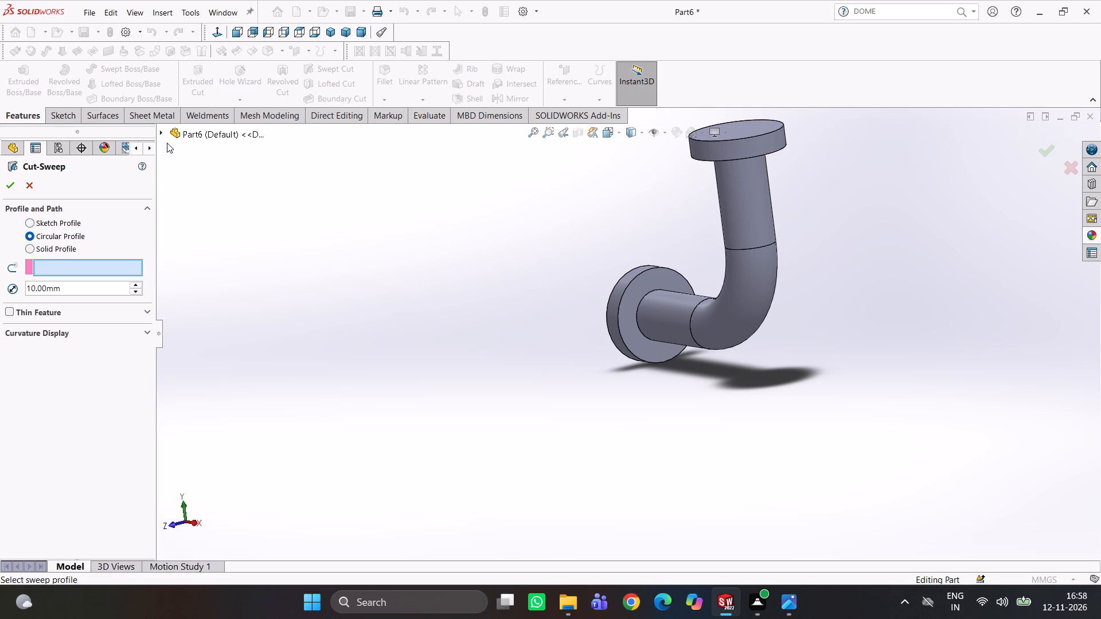
left_click(165, 131)
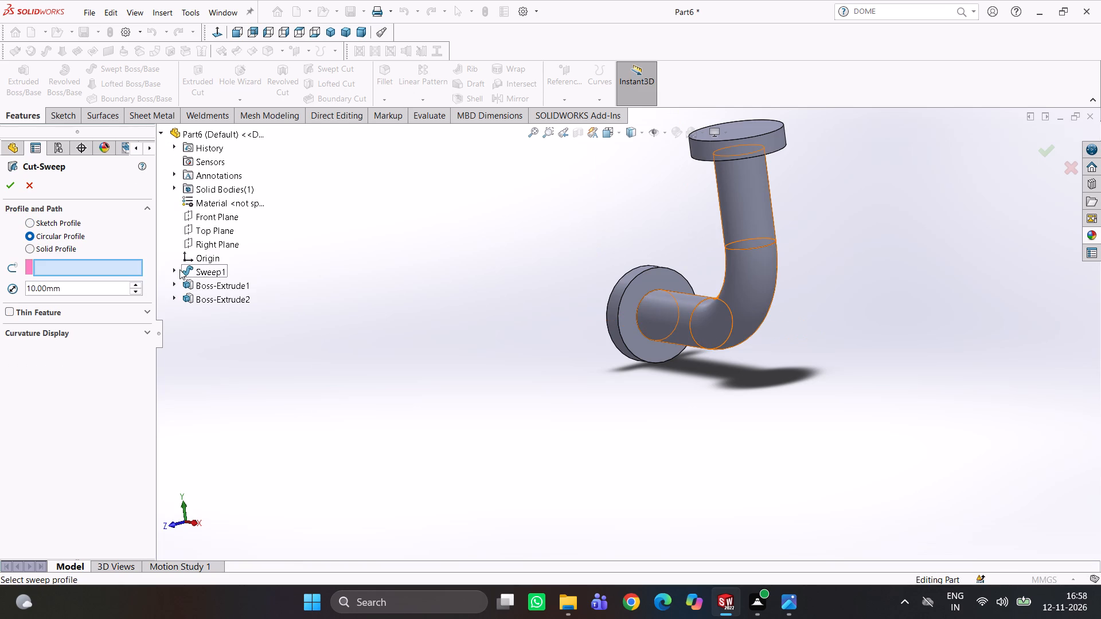
left_click(172, 269)
left_click(173, 271)
left_click(175, 268)
left_click(201, 279)
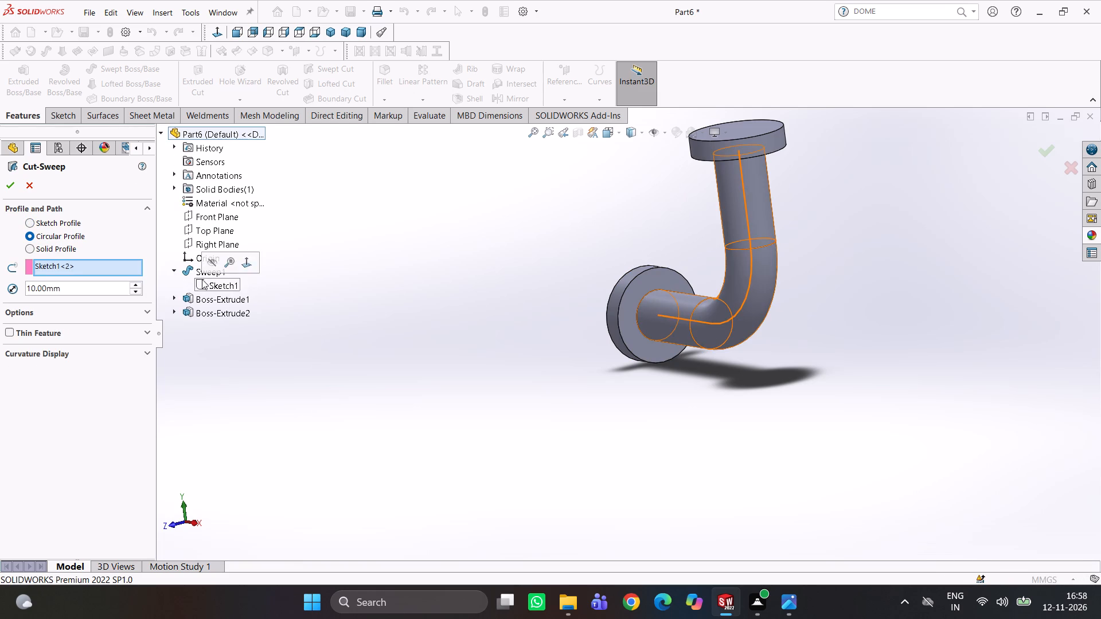
middle_click_drag(331, 311, 357, 353)
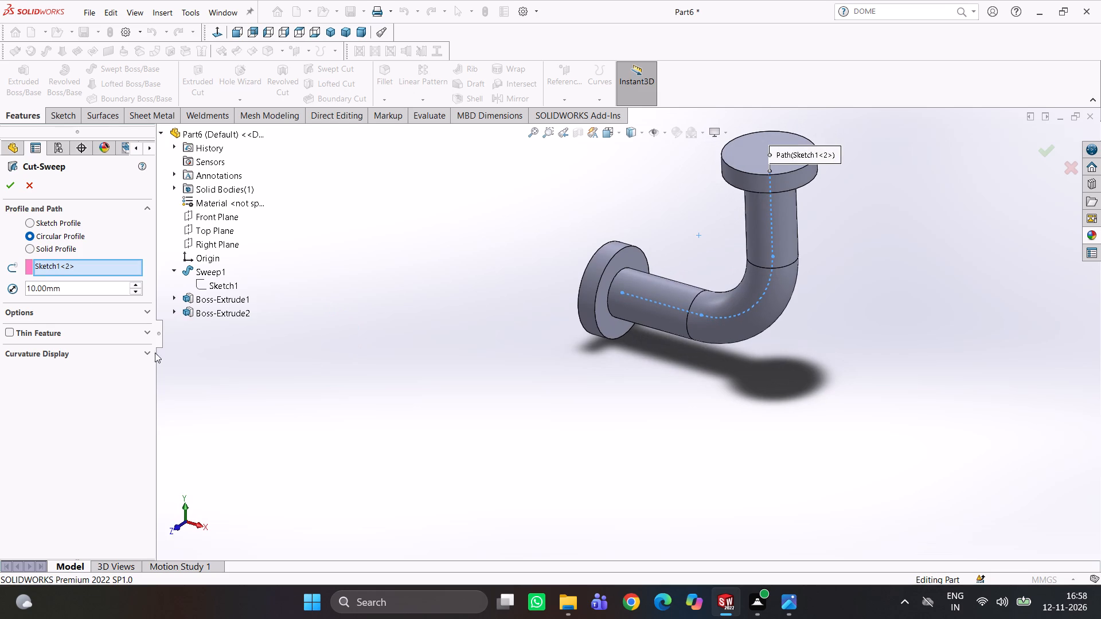
Examine the flange and pipe views in the reference drawing for the size of the central bore.
left_click_drag(77, 292, 21, 297)
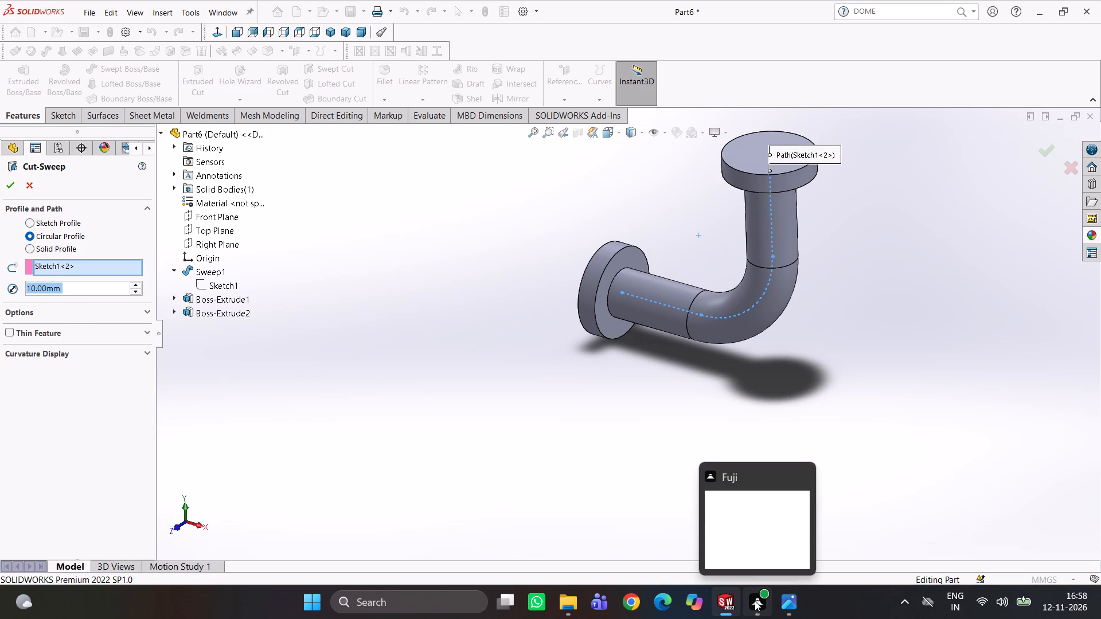
left_click(782, 598)
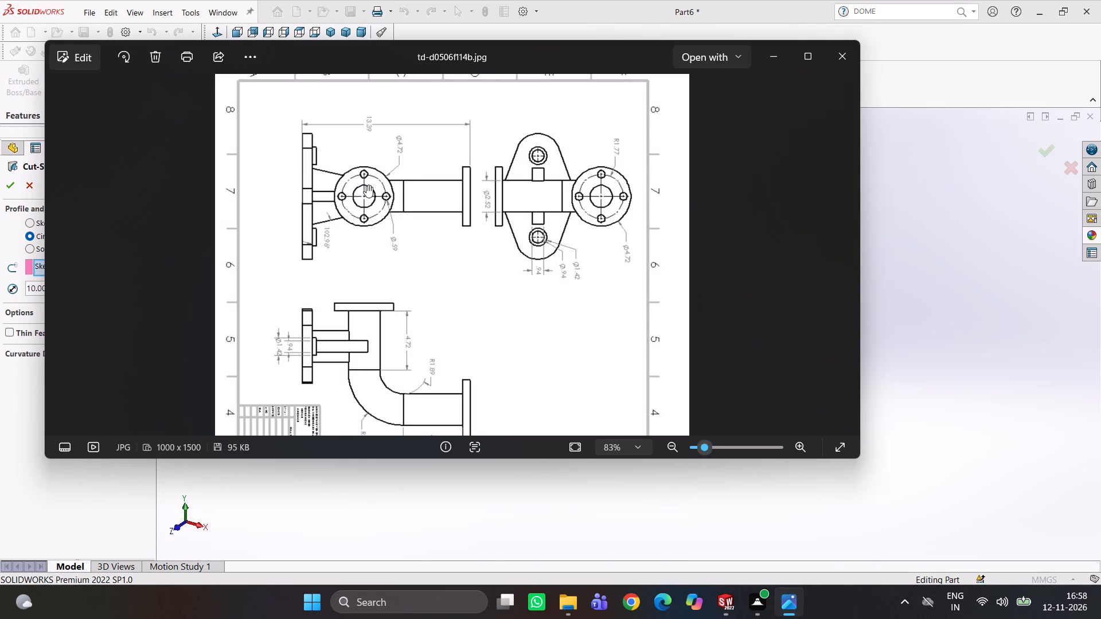
scroll(423, 362, "up", 2)
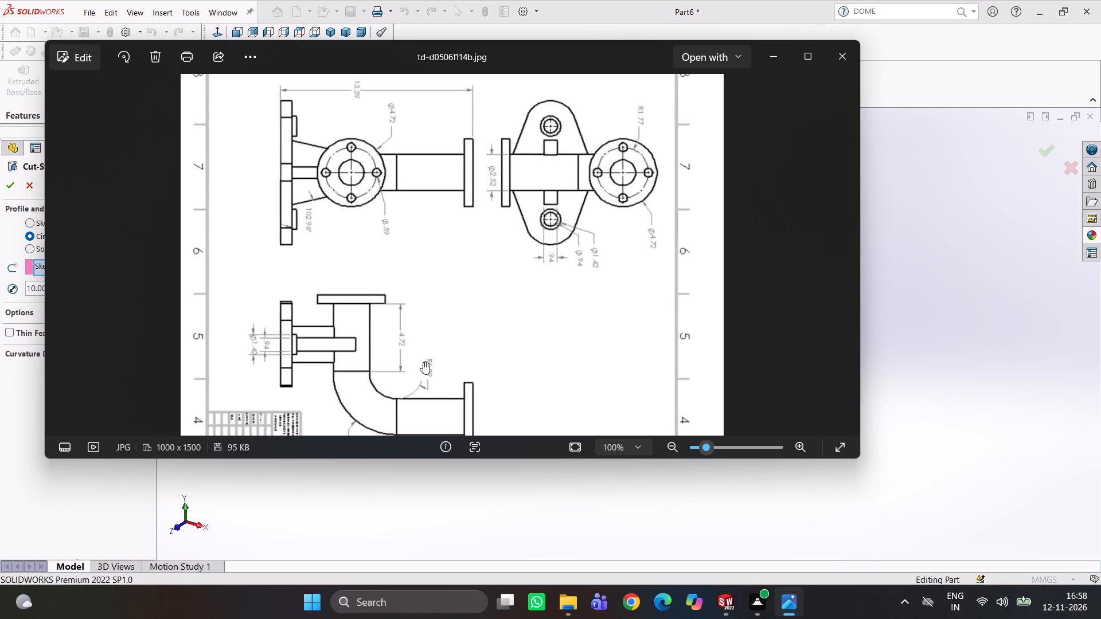
scroll(427, 374, "up", 2)
scroll(428, 375, "down", 5)
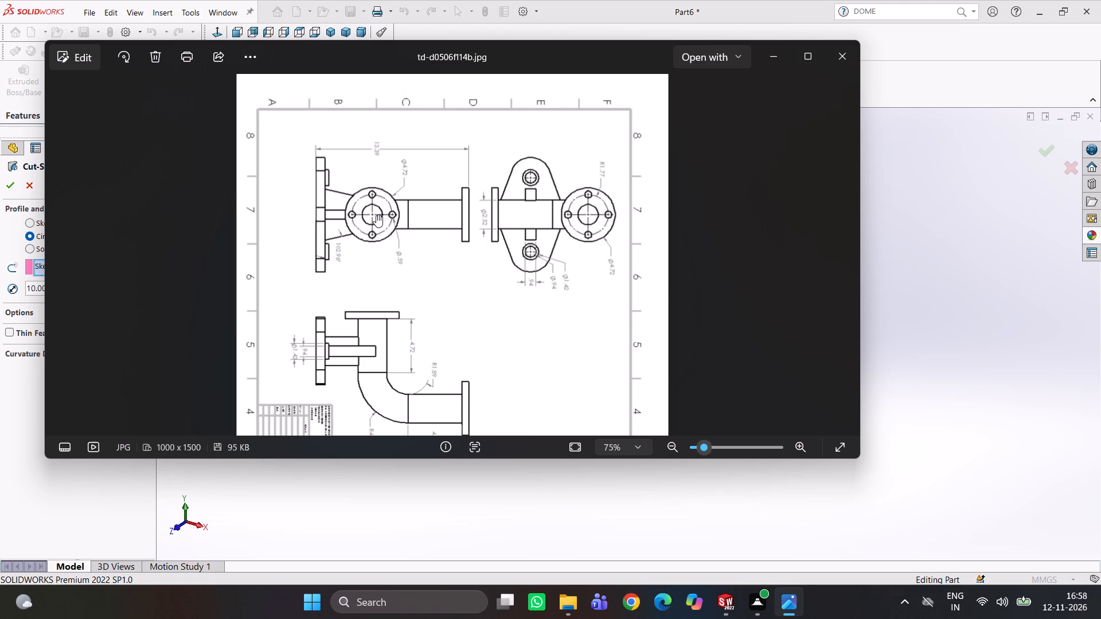
scroll(368, 220, "up", 2)
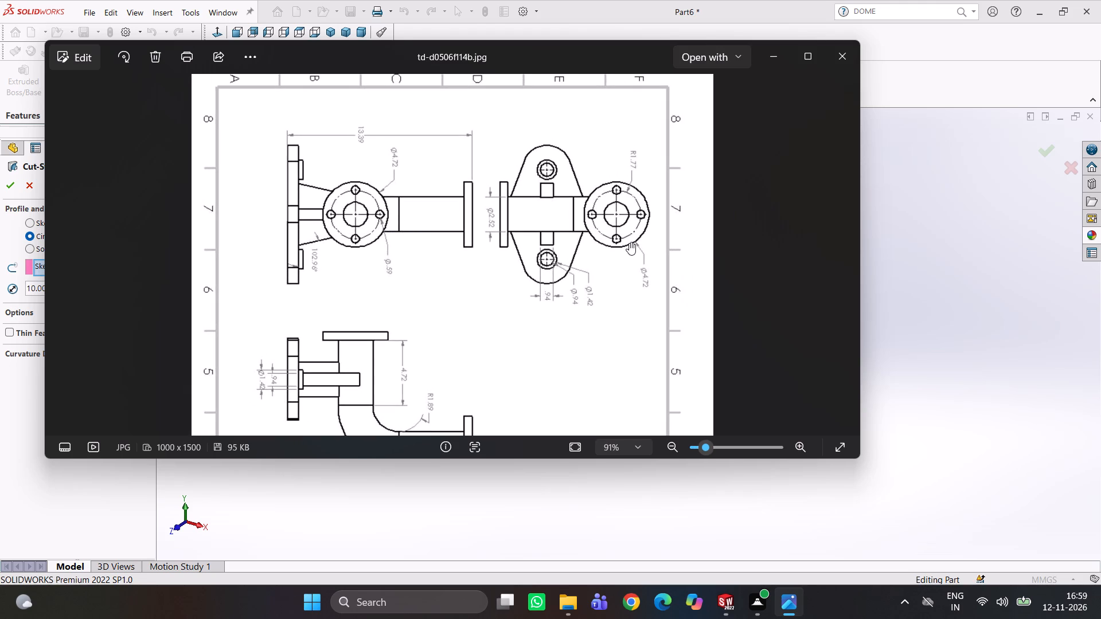
left_click(905, 241)
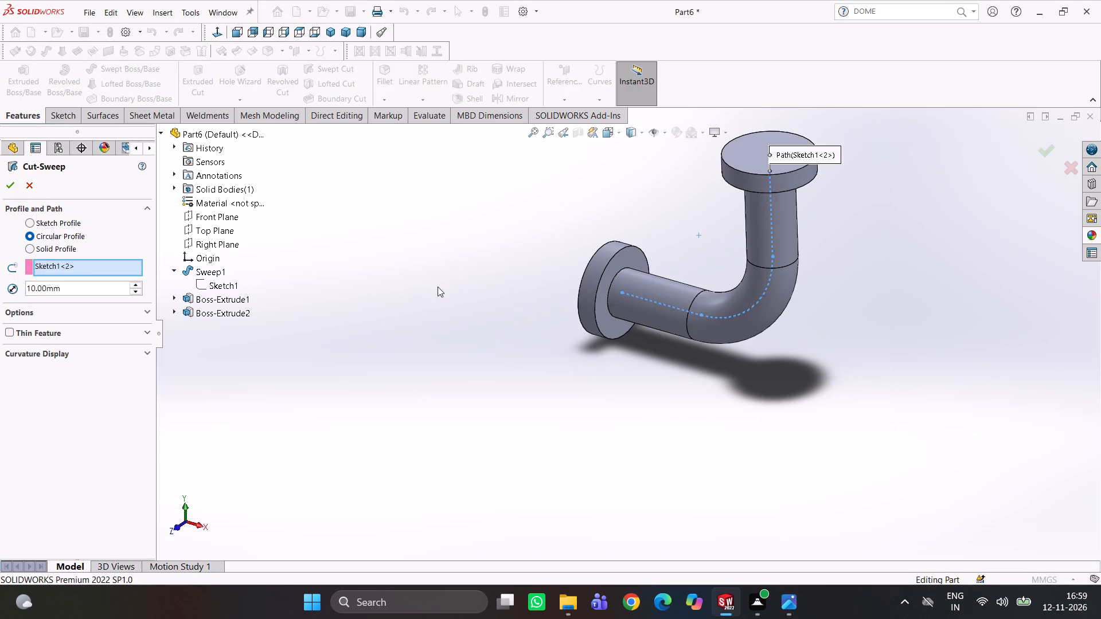
Set the swept cut's profile diameter to 1.7 mm and complete the bore through the pipe.
middle_click_drag(428, 274, 537, 306)
left_click_drag(83, 289, 14, 313)
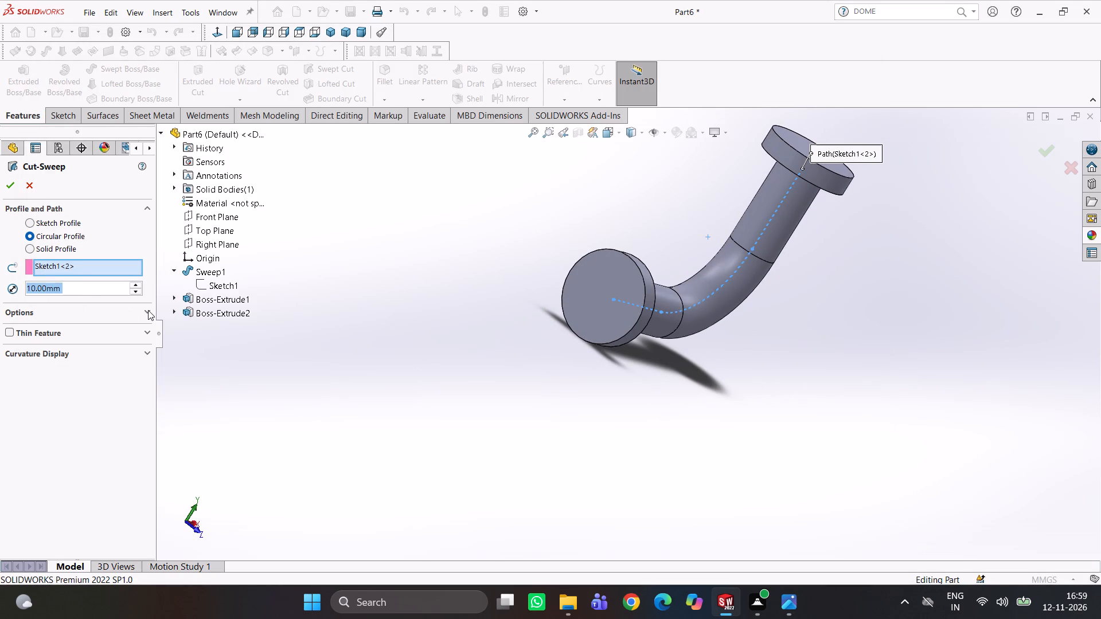
type("1.")
key("7")
key("Return")
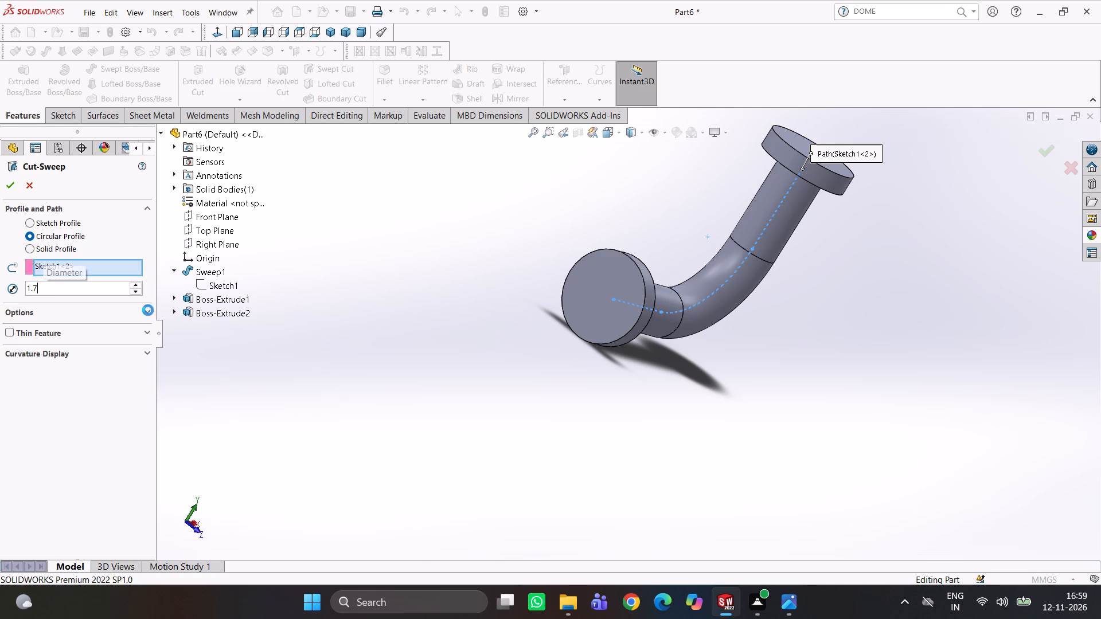
scroll(570, 342, "up", 1)
middle_click_drag(672, 362, 650, 330)
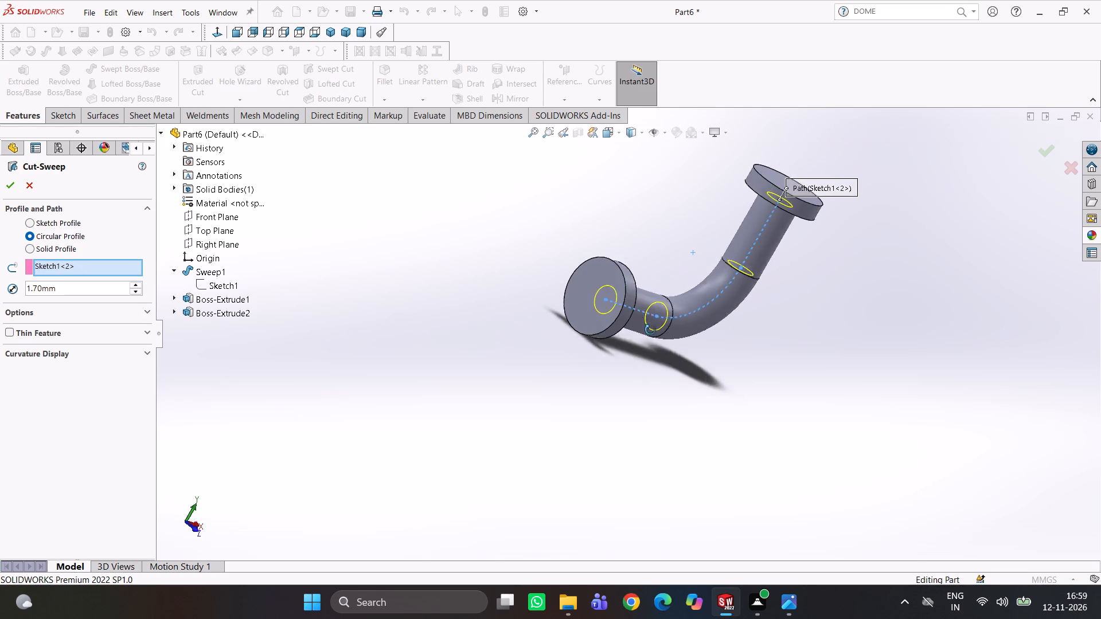
middle_click_drag(650, 330, 590, 301)
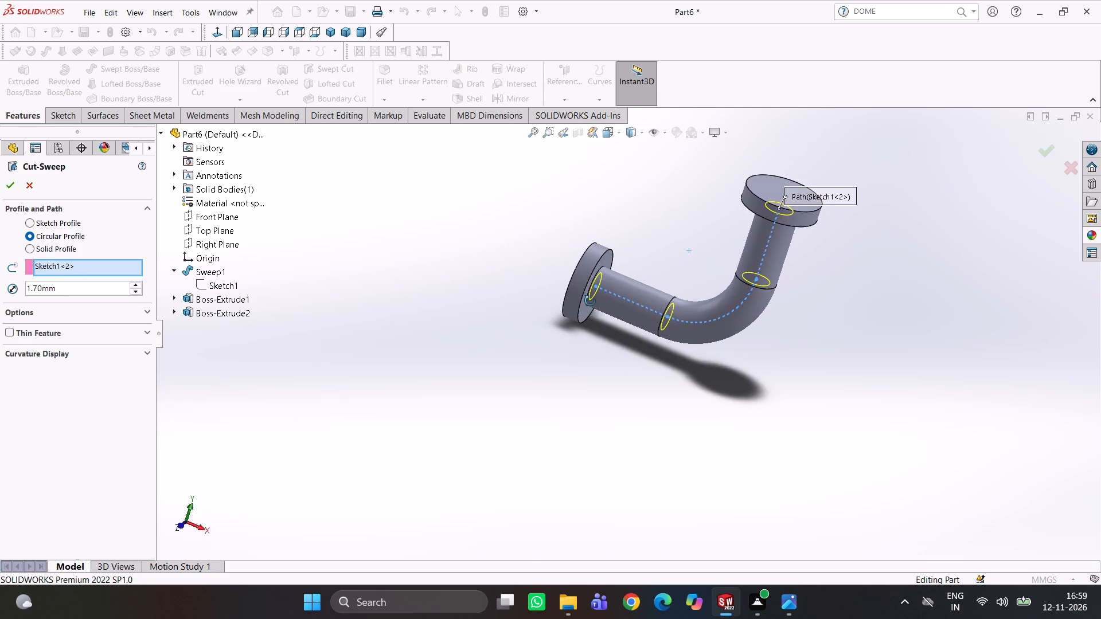
middle_click_drag(590, 301, 619, 276)
left_click(5, 185)
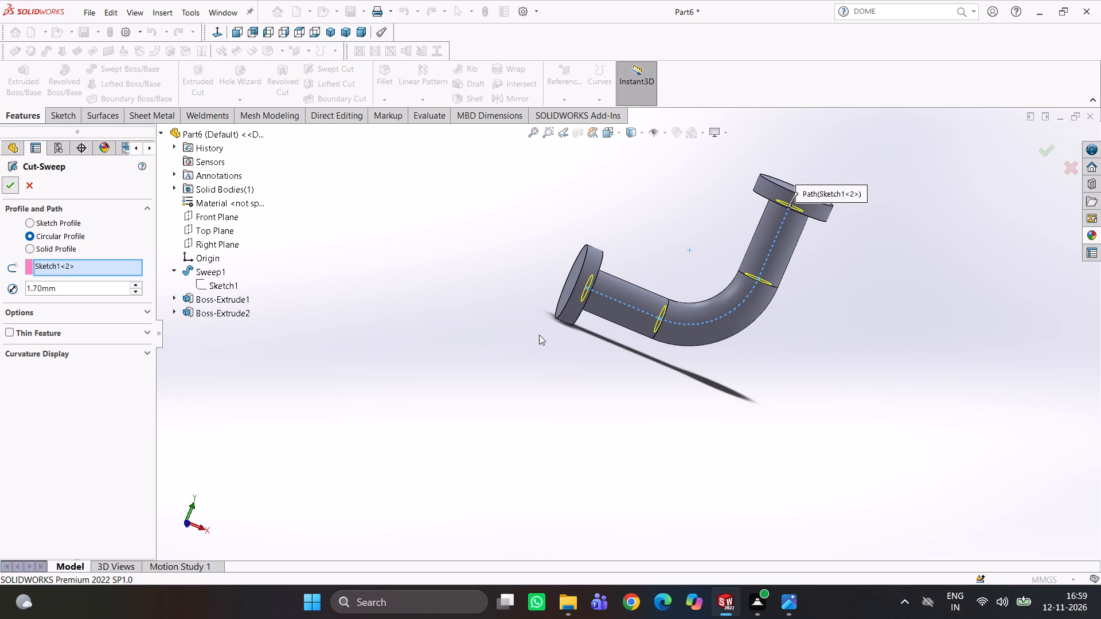
Start a sketch on the horizontal pipe's flange face and draw a centred circle about 1.61 mm in diameter.
middle_click_drag(610, 359, 687, 389)
left_click(659, 314)
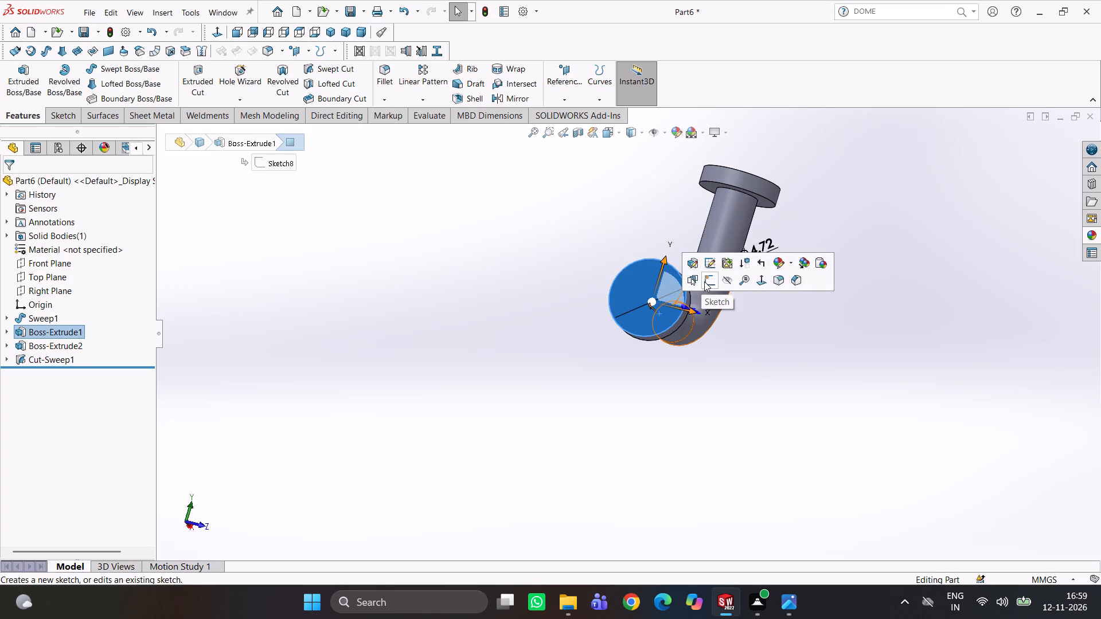
left_click(704, 281)
right_click_drag(790, 350, 848, 339)
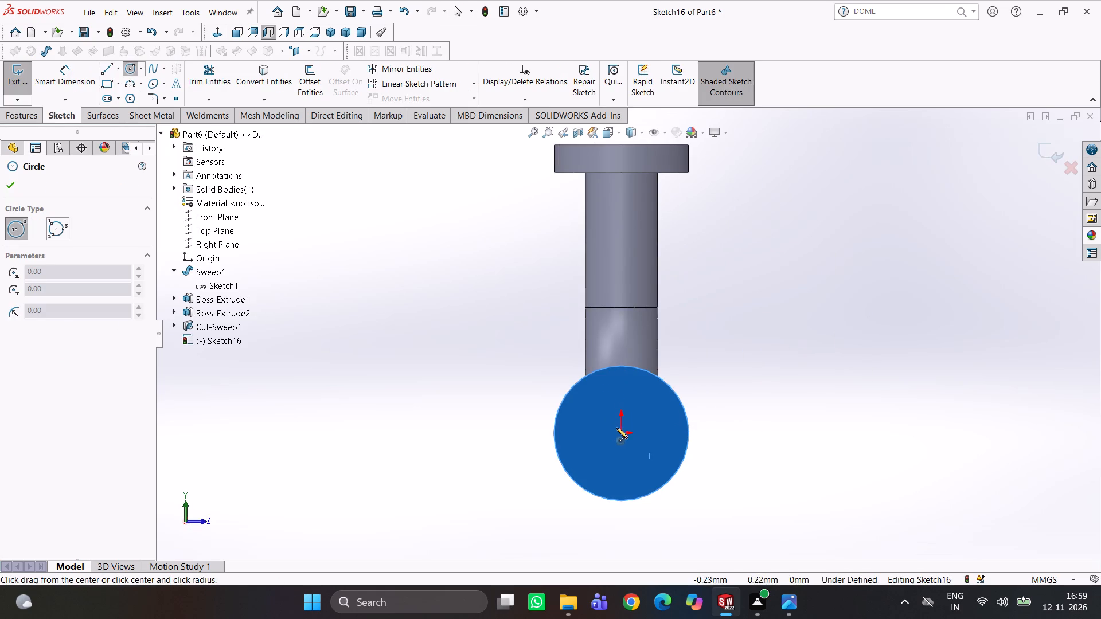
left_click(620, 433)
left_click(637, 450)
Dimension the circle on the horizontal pipe's flange with a diameter of 1.7 mm.
right_click_drag(747, 467, 739, 379)
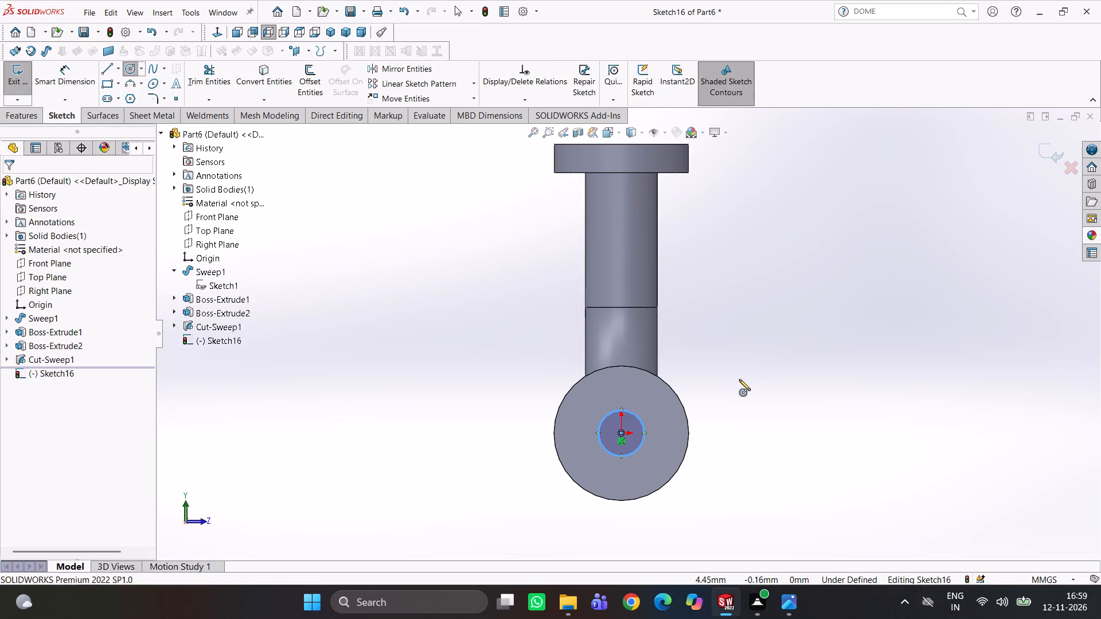
left_click(637, 418)
left_click_drag(719, 393, 732, 393)
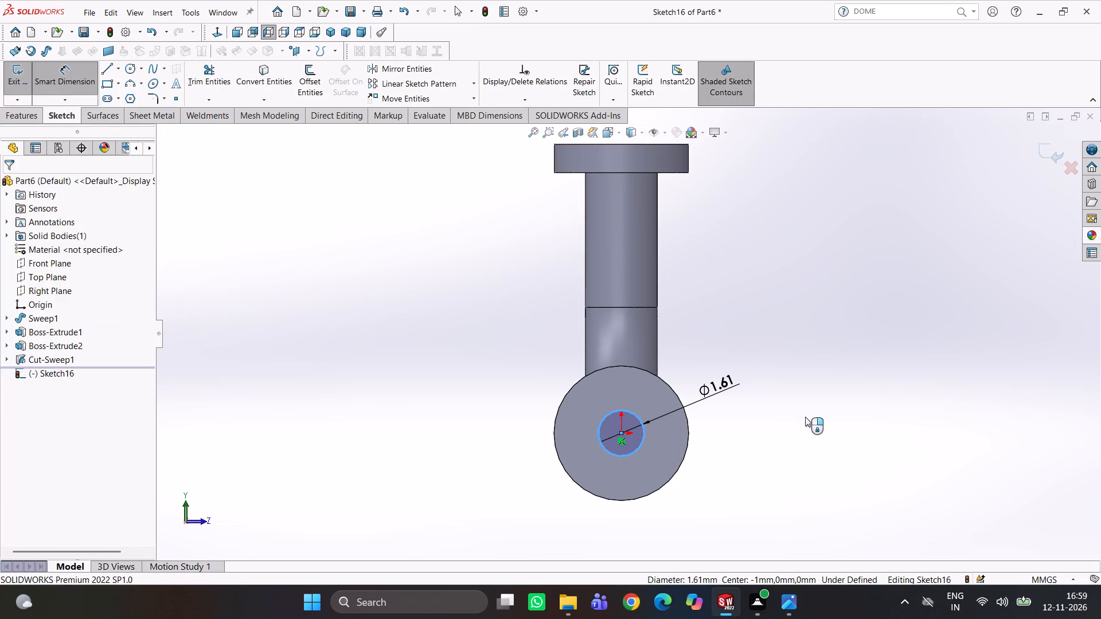
type("1.7")
key("Return")
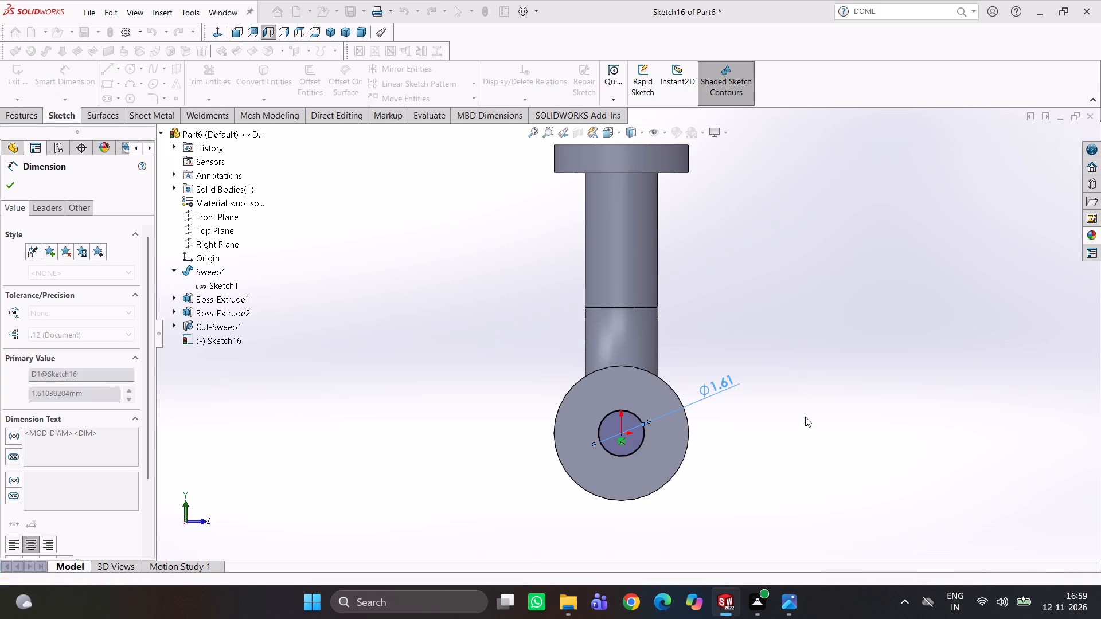
left_click(834, 303)
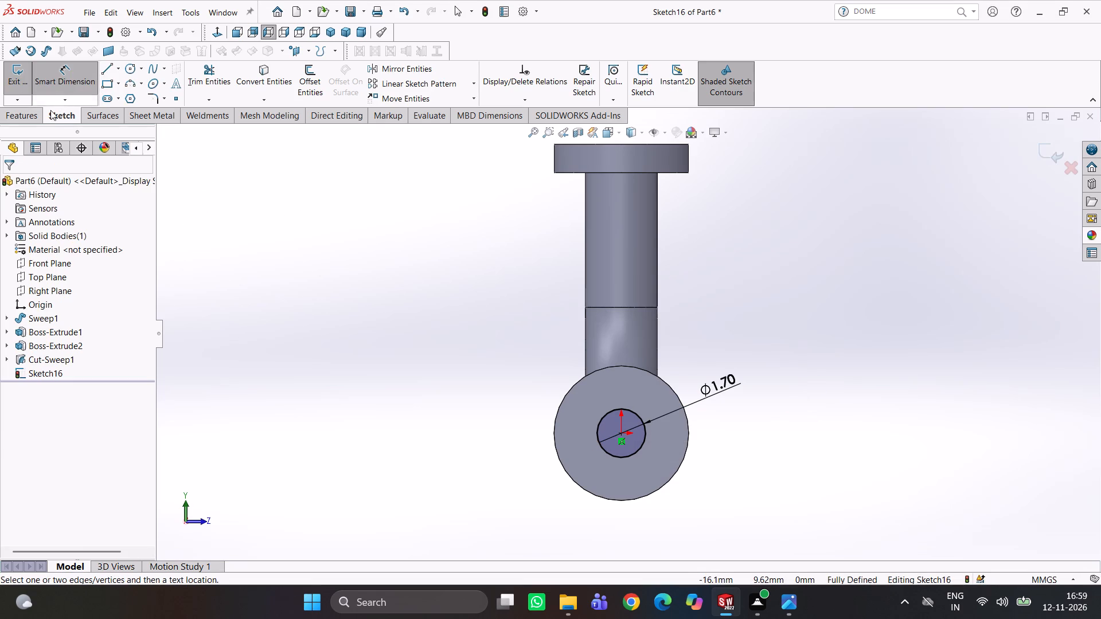
Cut-extrude the 1.7 mm circle through the horizontal pipe's flange with the Up To Next end condition.
left_click(33, 112)
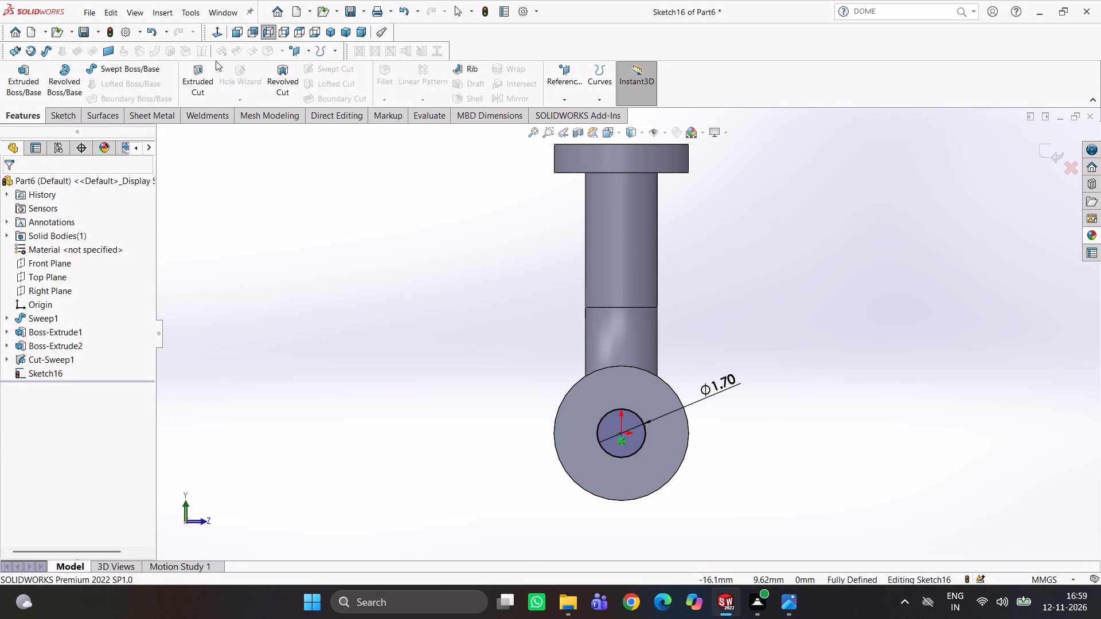
left_click(209, 69)
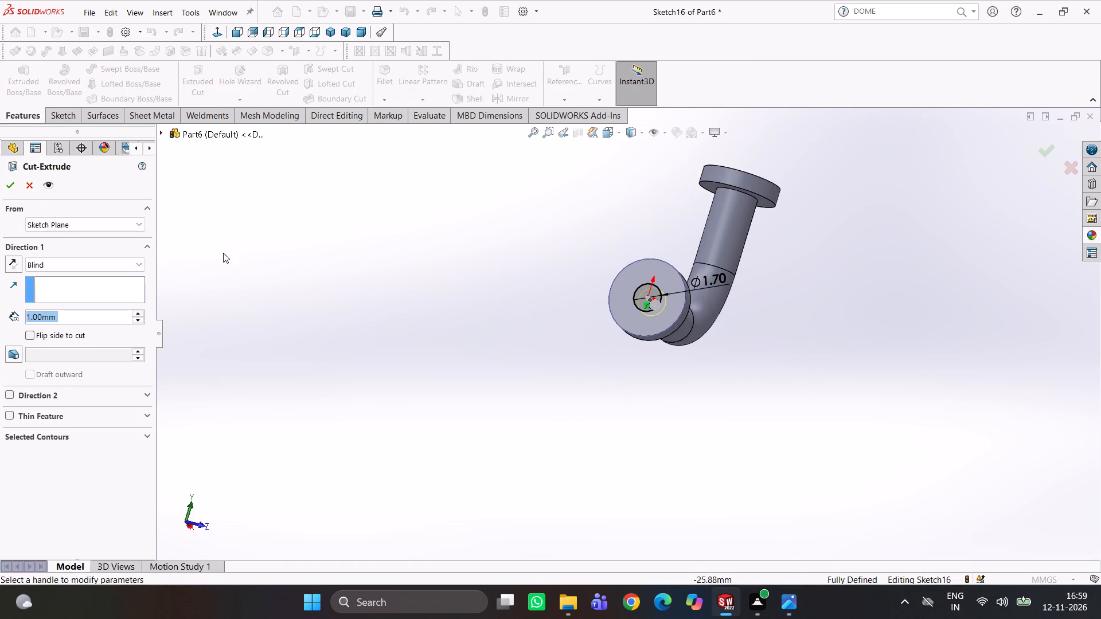
left_click(108, 271)
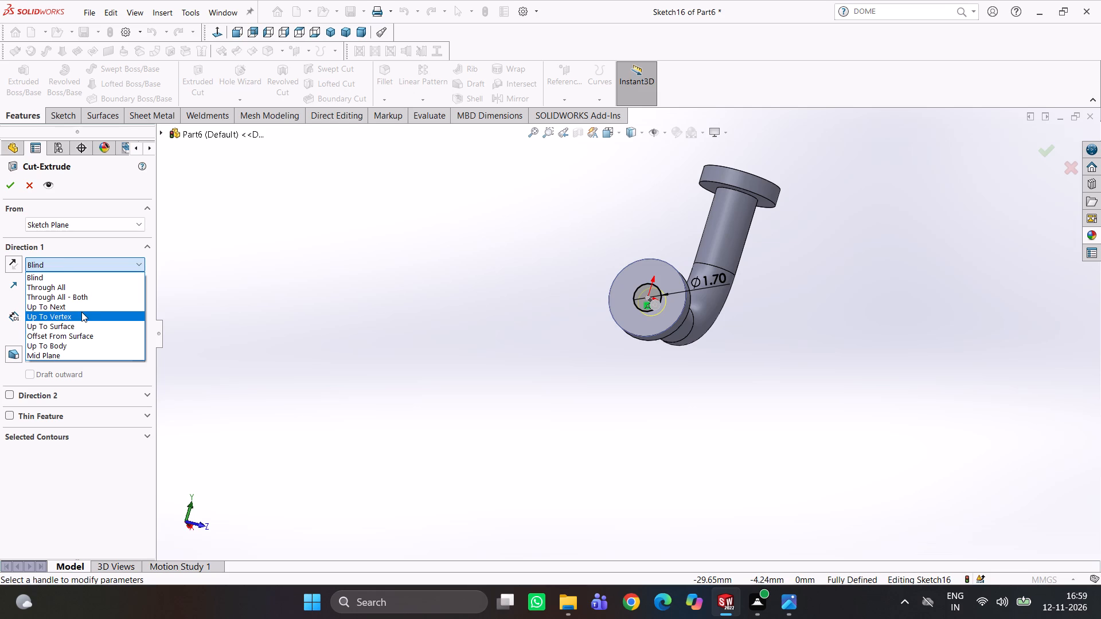
left_click(81, 307)
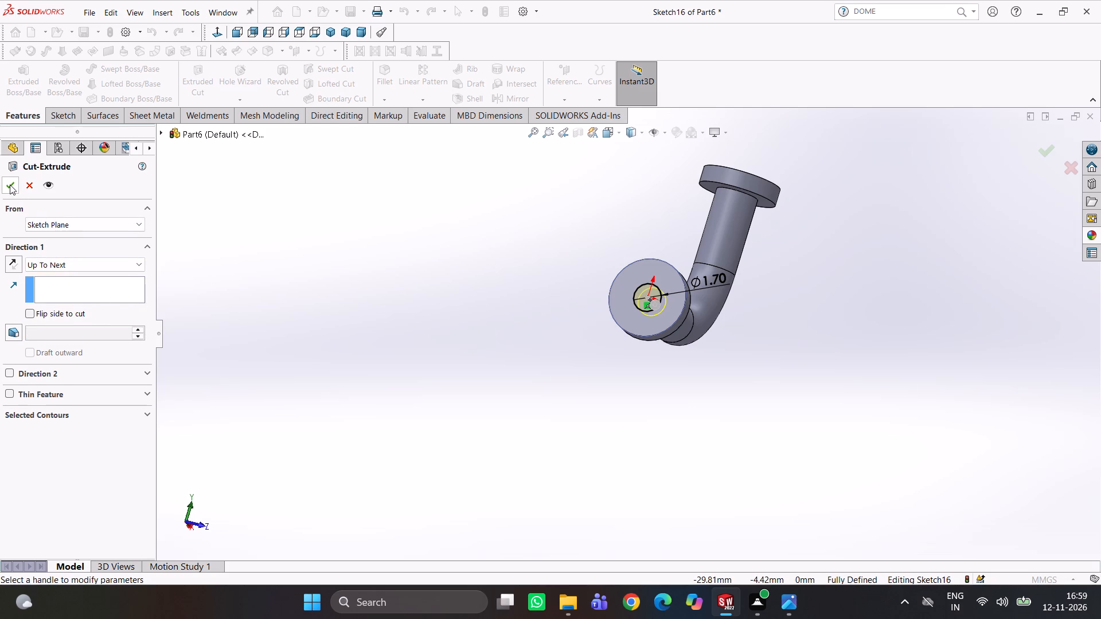
left_click(10, 185)
Start a sketch on the vertical pipe's flange face and draw a small circle at the flange's centre.
middle_click_drag(745, 386, 751, 437)
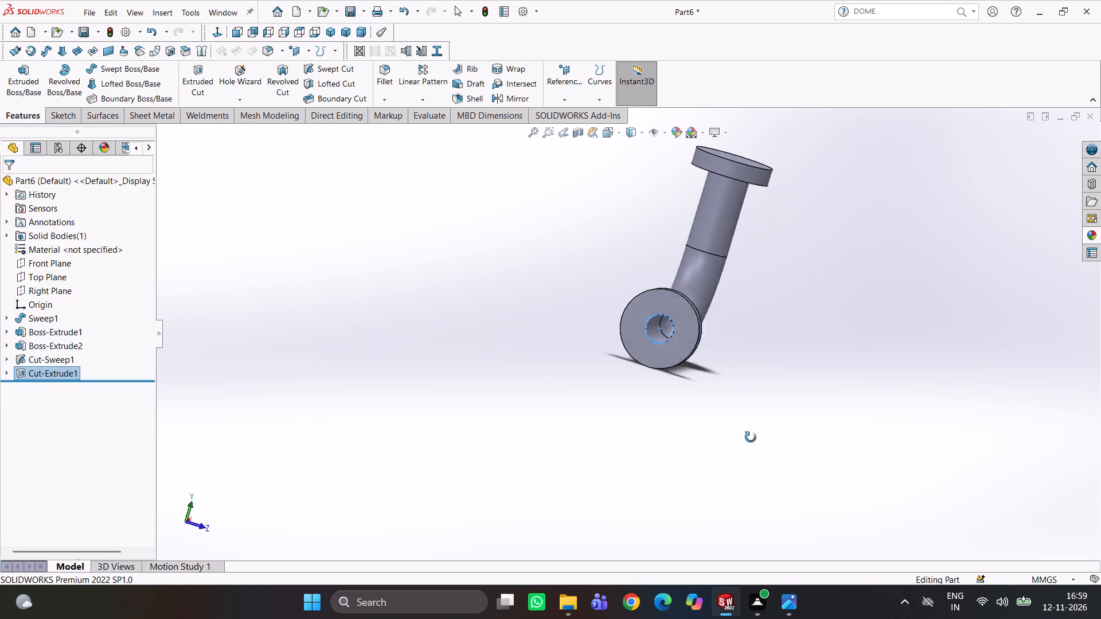
middle_click_drag(751, 437, 694, 473)
left_click(764, 379)
scroll(766, 253, "up", 1)
middle_click_drag(766, 253, 774, 386)
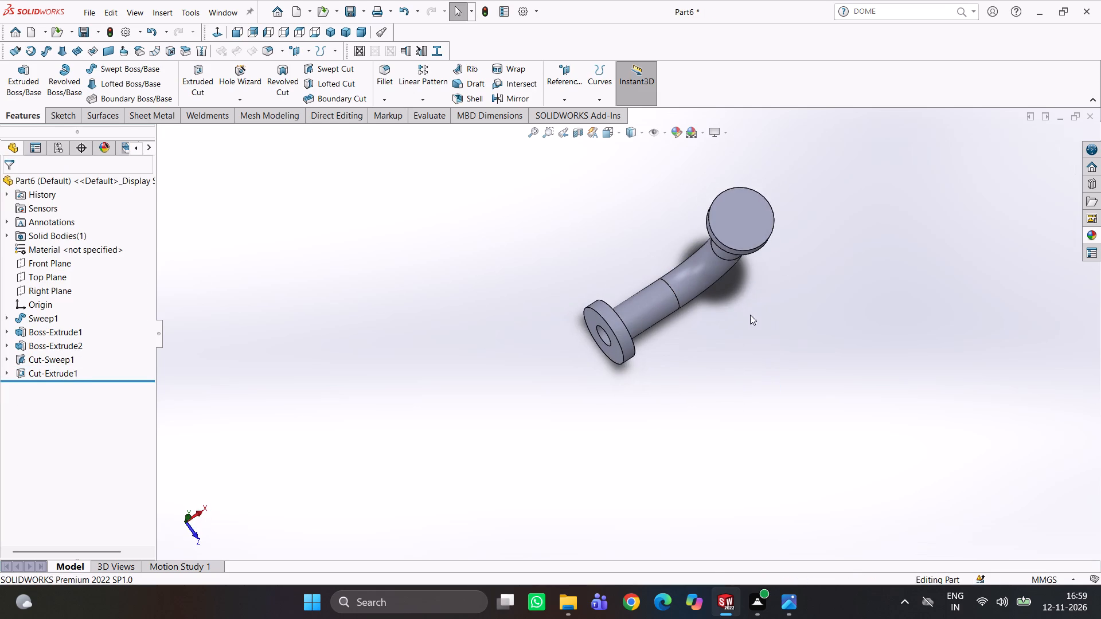
left_click(739, 224)
left_click(794, 188)
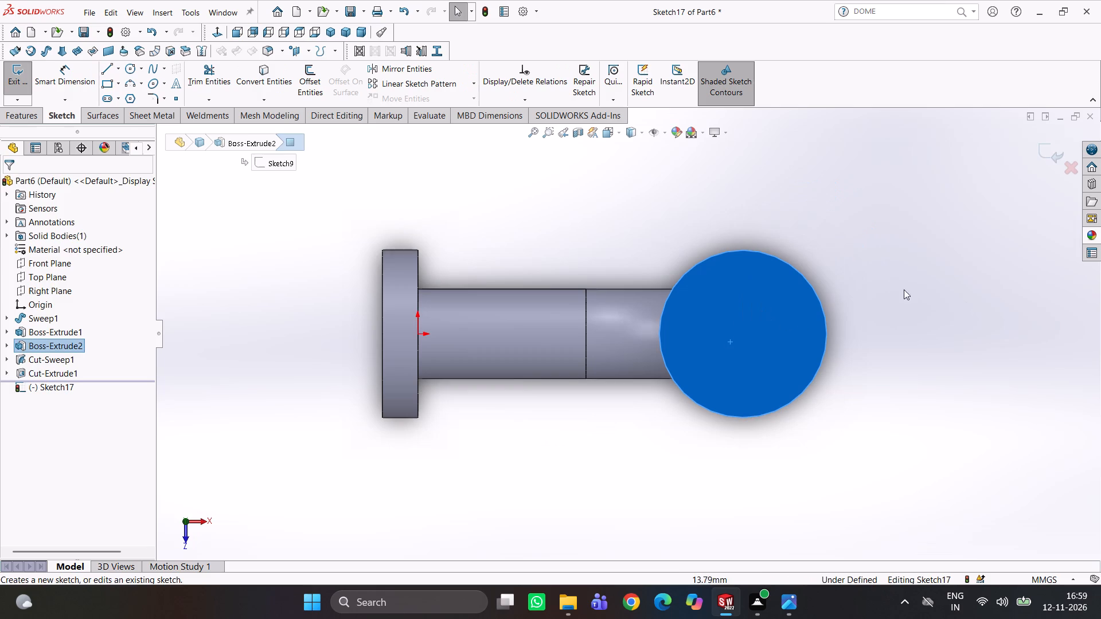
right_click_drag(895, 284, 1000, 282)
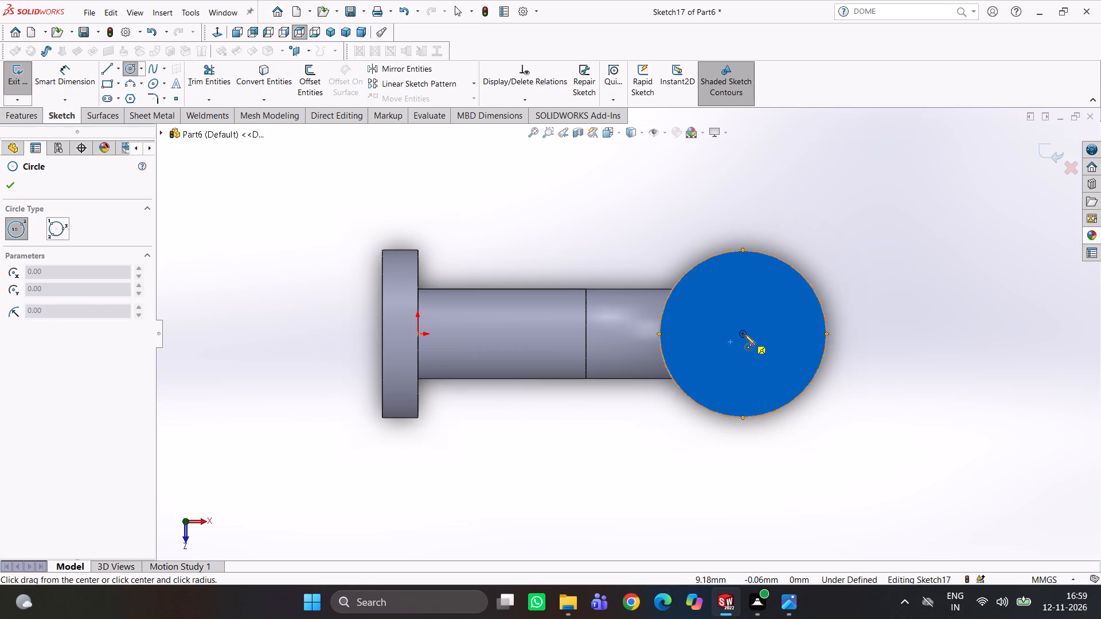
left_click(744, 332)
left_click(763, 349)
Dimension the circle on the vertical pipe's flange with a diameter of 1.7 mm.
right_click_drag(903, 403, 902, 314)
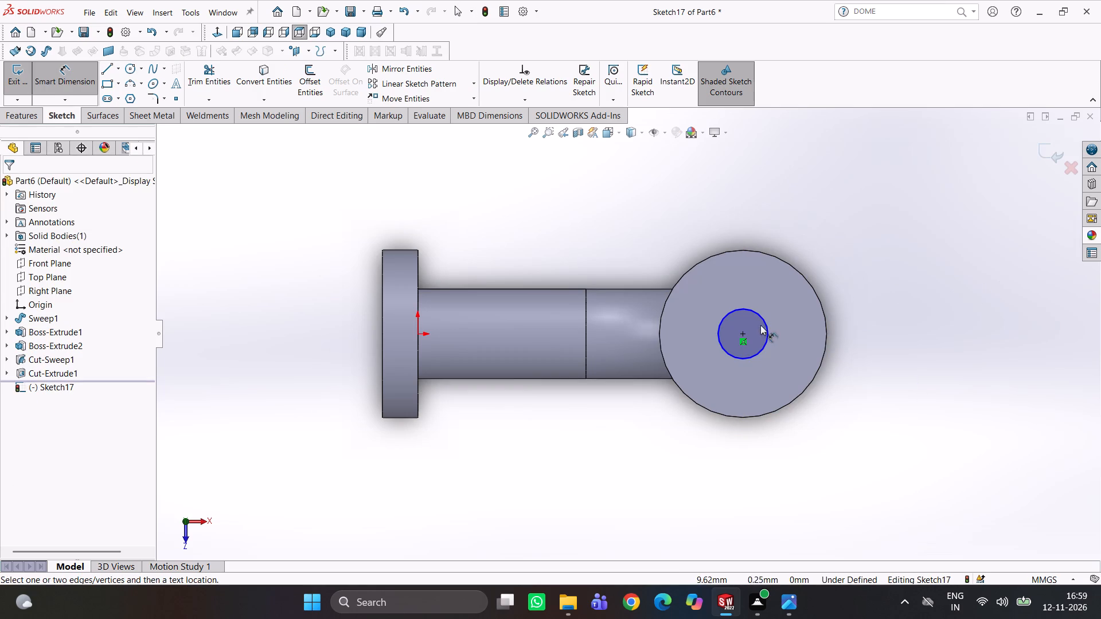
left_click(766, 320)
left_click_drag(820, 303, 826, 303)
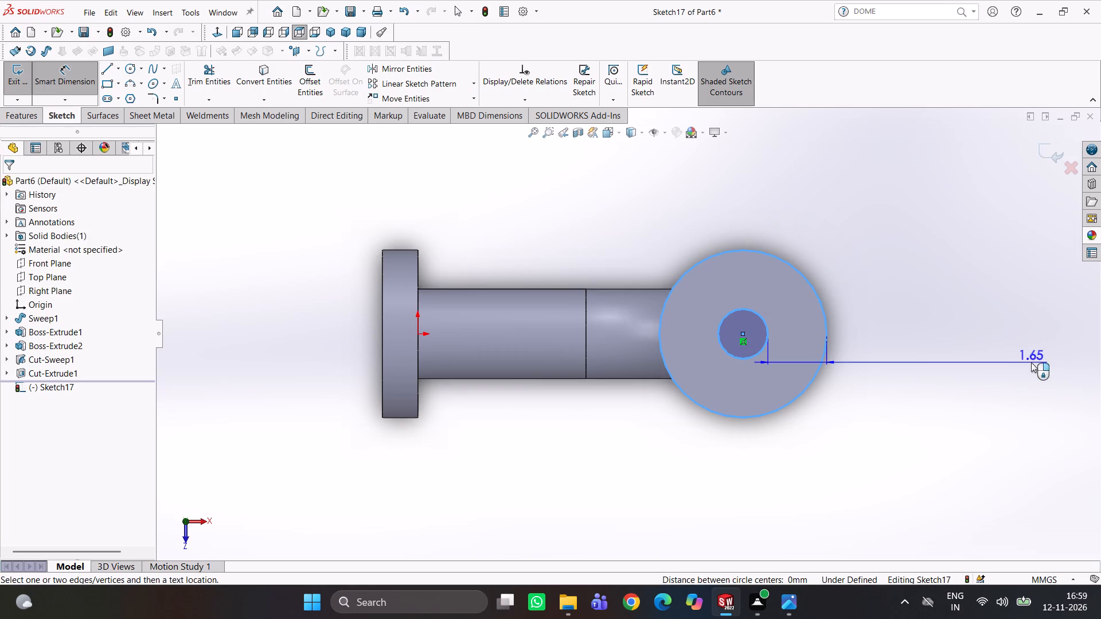
key("Escape")
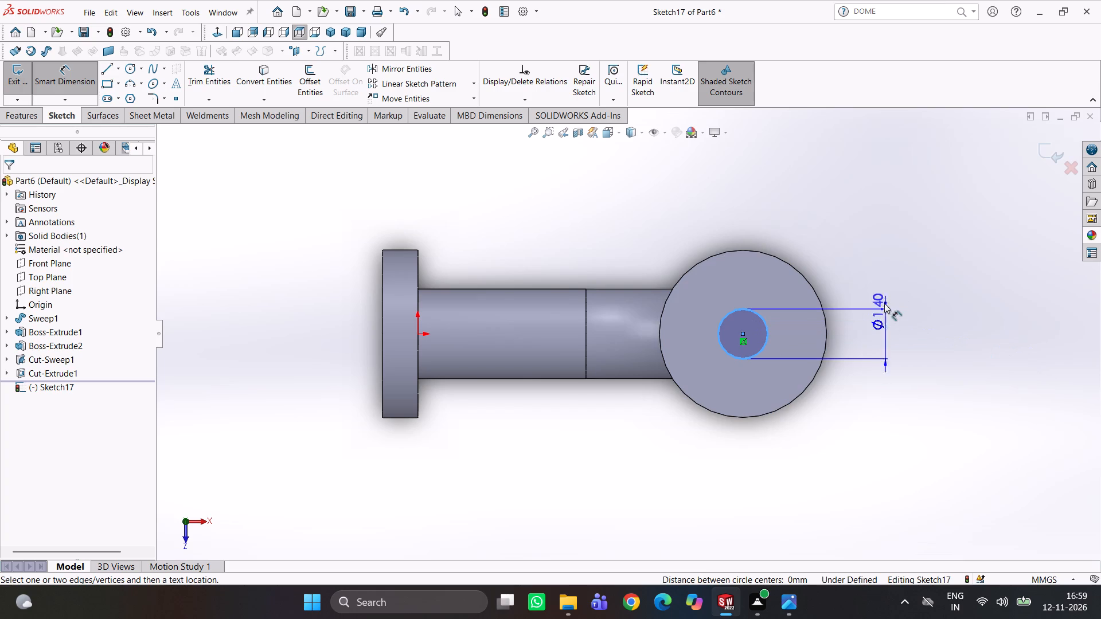
left_click(884, 277)
type("1.7")
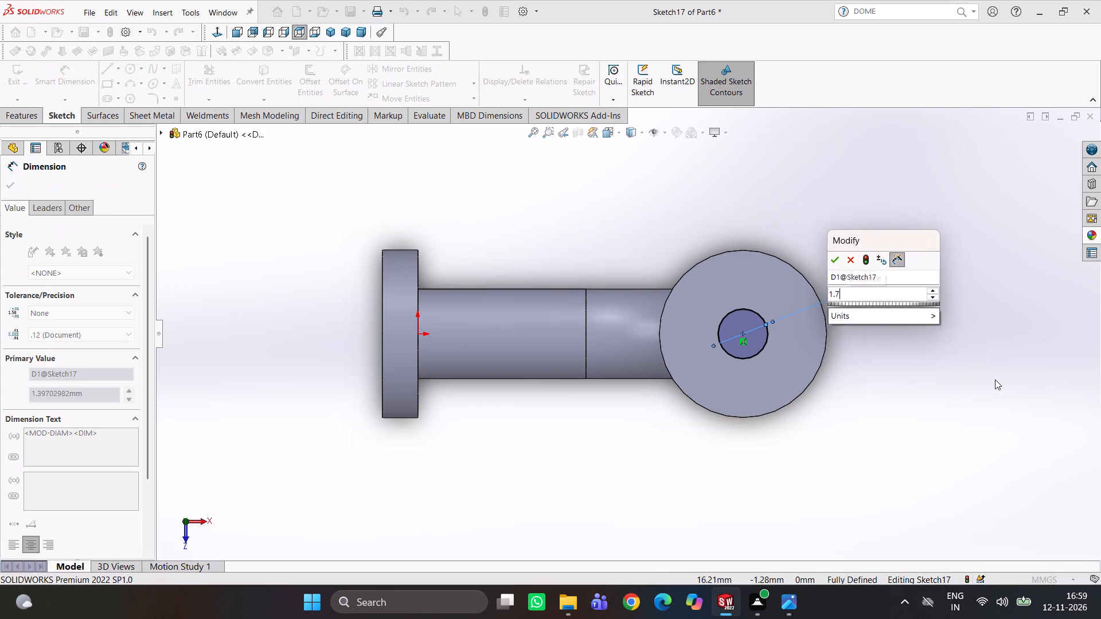
key("Return")
left_click(992, 379)
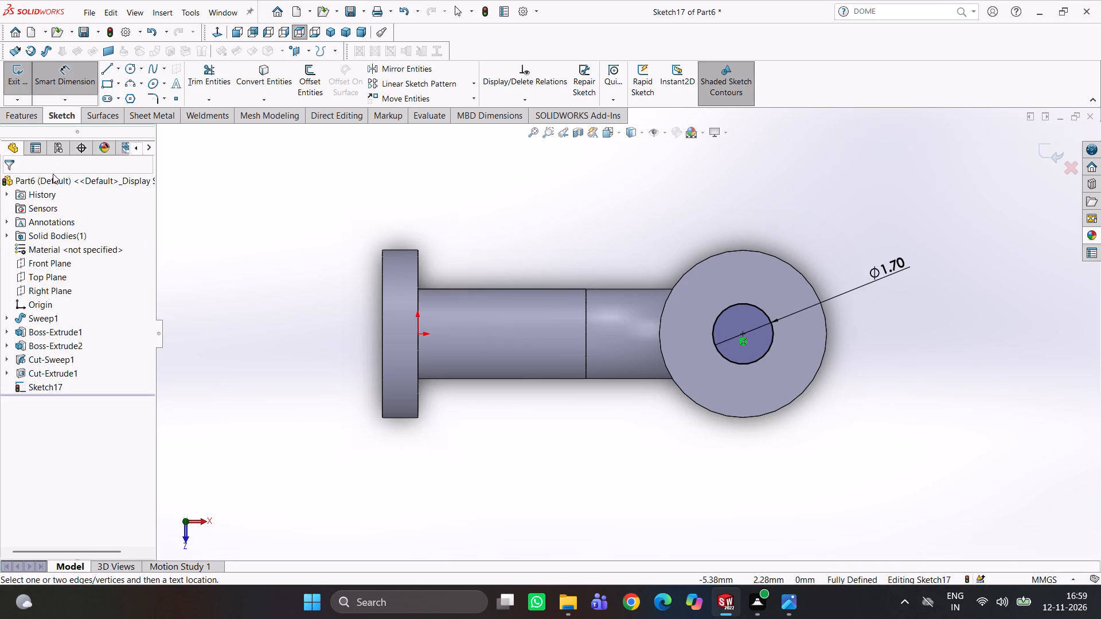
Cut-extrude the 1.7 mm circle through the vertical pipe's flange with the Up To Next end condition.
left_click(27, 123)
left_click(209, 79)
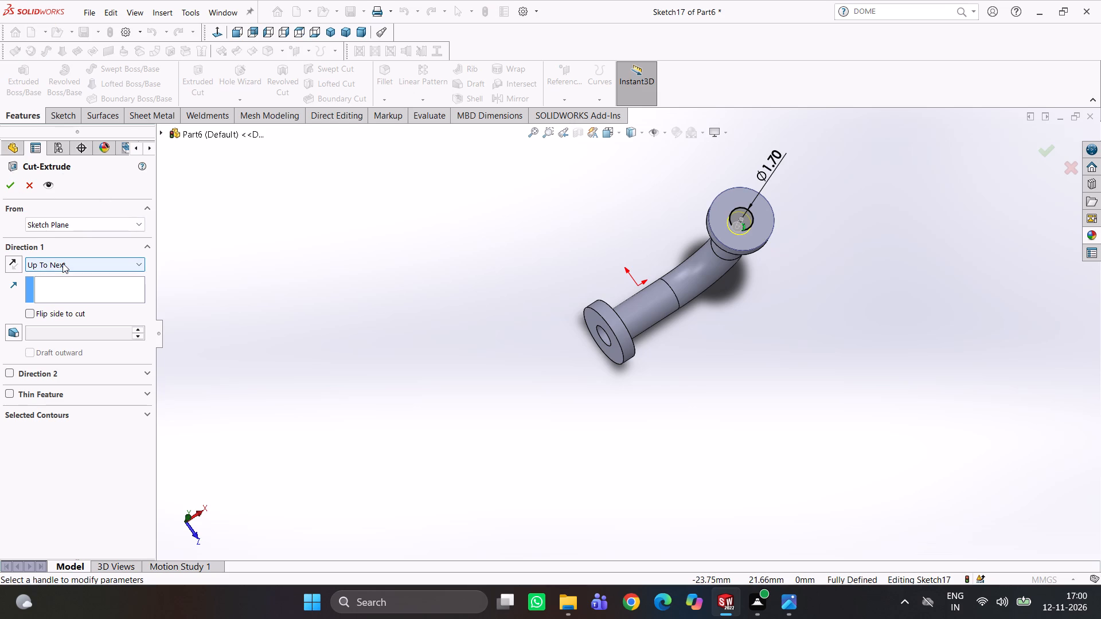
double_click(63, 263)
left_click(17, 184)
left_click(431, 271)
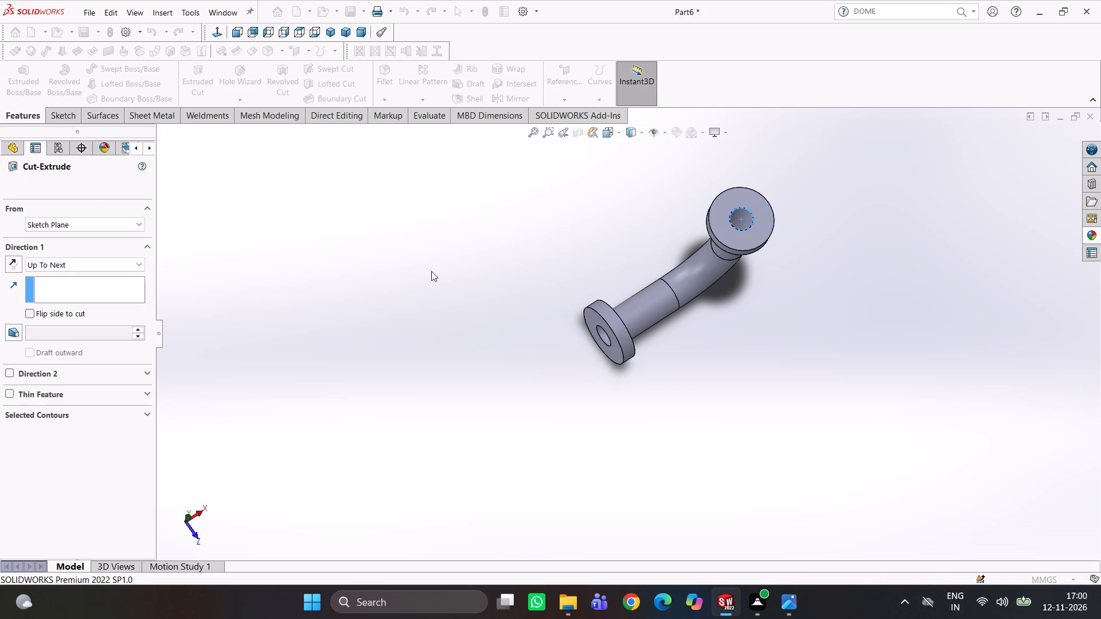
Edit the horizontal pipe's flange extrusion, Boss-Extrude1, and set its blind depth to 0.5 mm.
middle_click_drag(486, 273, 509, 175)
middle_click_drag(577, 303, 594, 229)
middle_click_drag(599, 314, 669, 319)
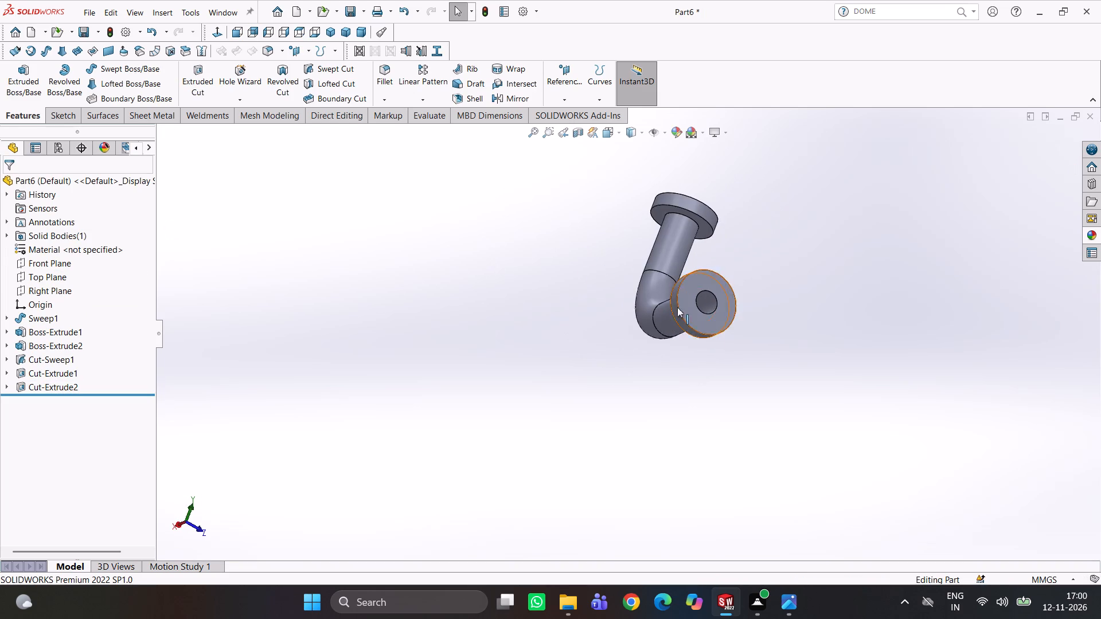
scroll(680, 288, "down", 3)
middle_click_drag(884, 360, 835, 401)
left_click(211, 416)
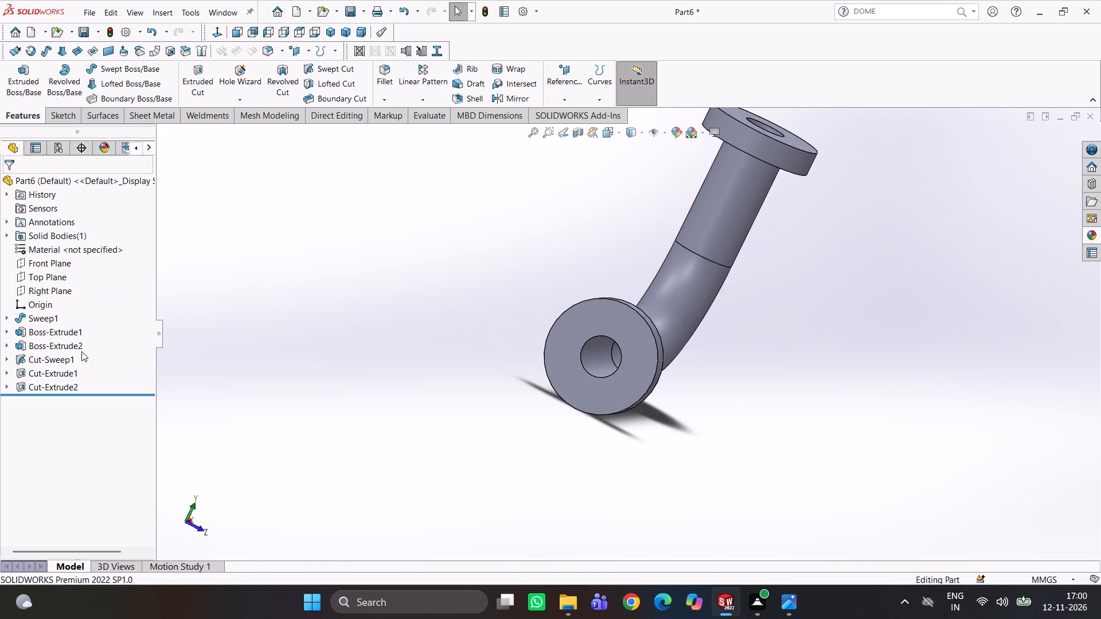
left_click(38, 333)
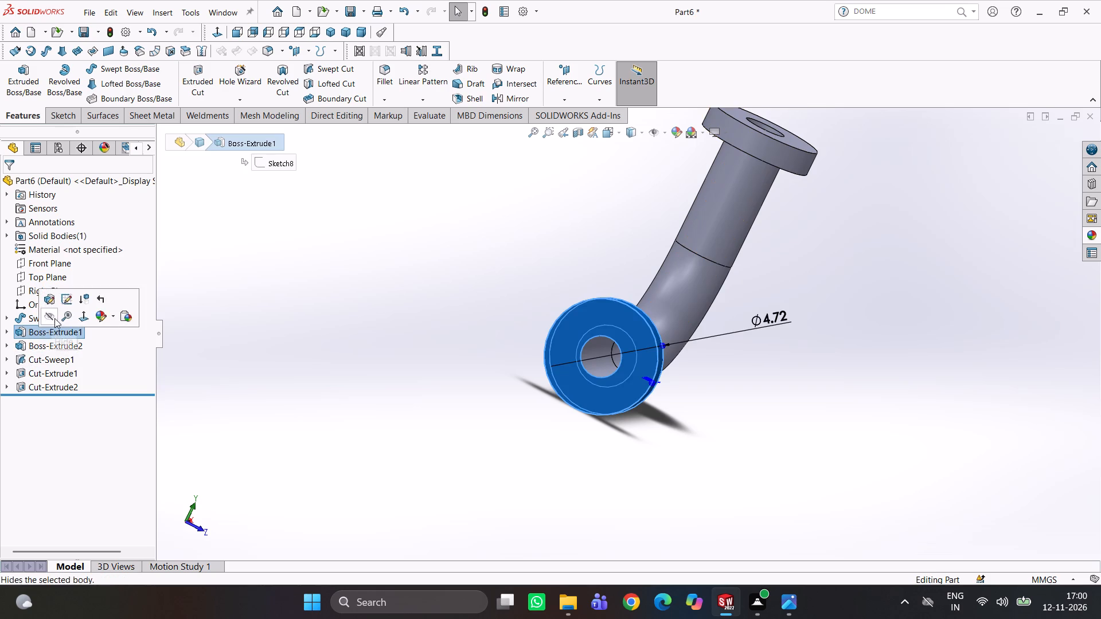
left_click(49, 297)
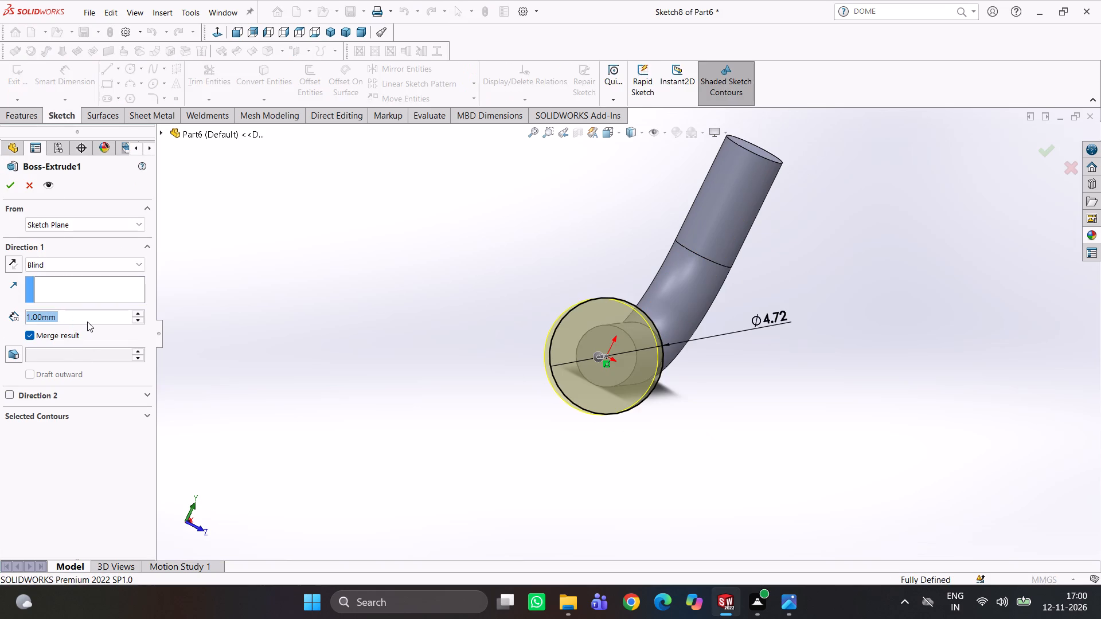
type("0.5")
key("Return")
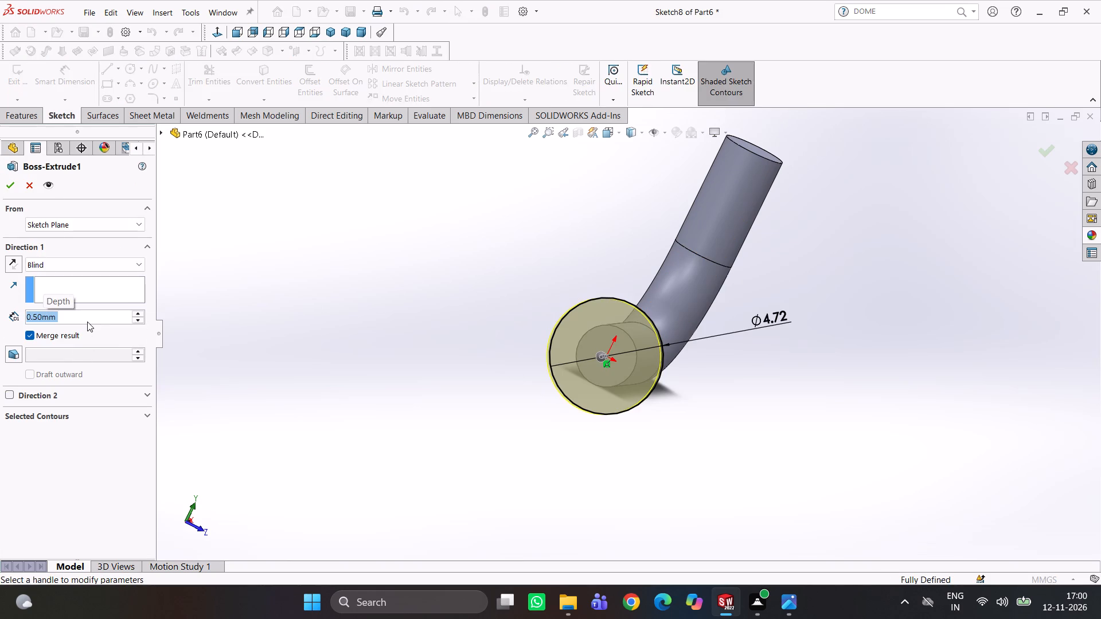
middle_click_drag(317, 292, 259, 328)
left_click(2, 182)
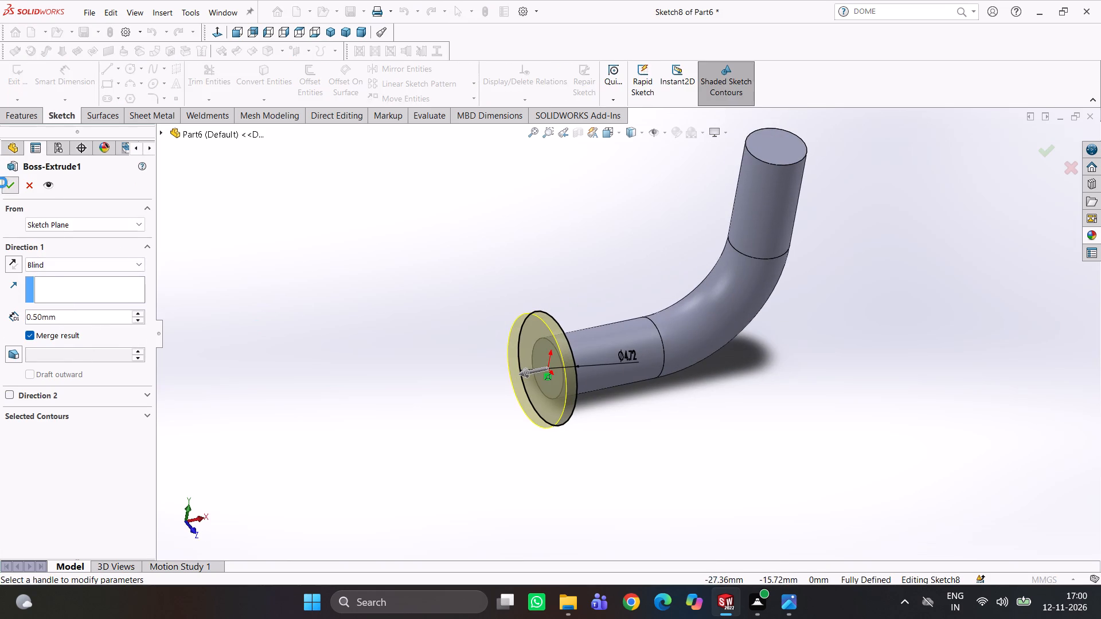
Edit the vertical pipe's flange extrusion, Boss-Extrude2, and set its blind depth to 0.5 mm.
left_click(48, 344)
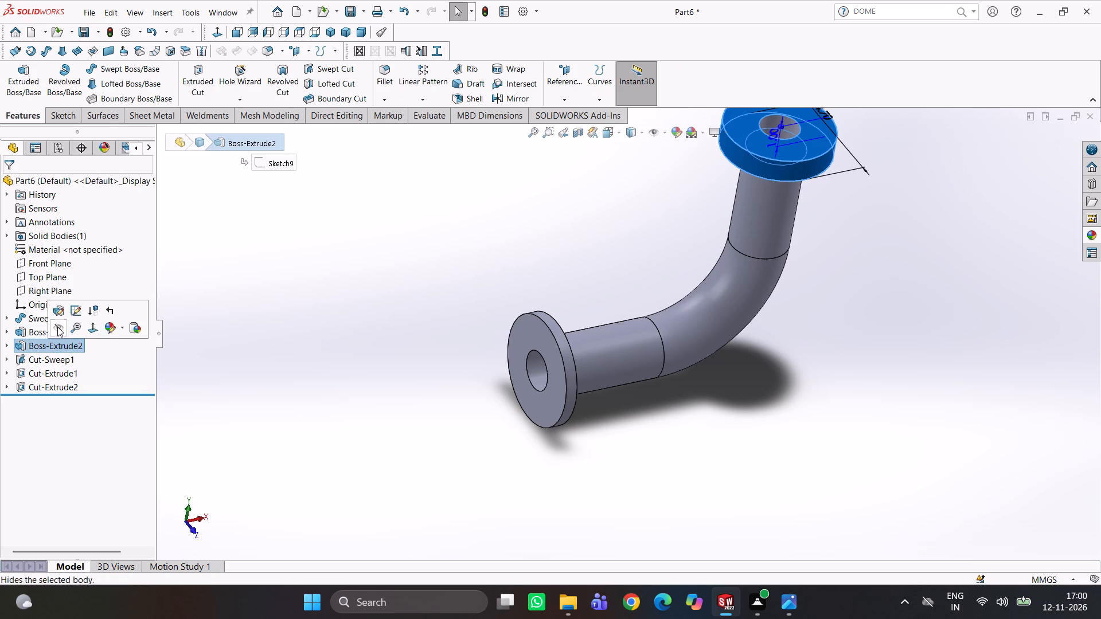
left_click(58, 315)
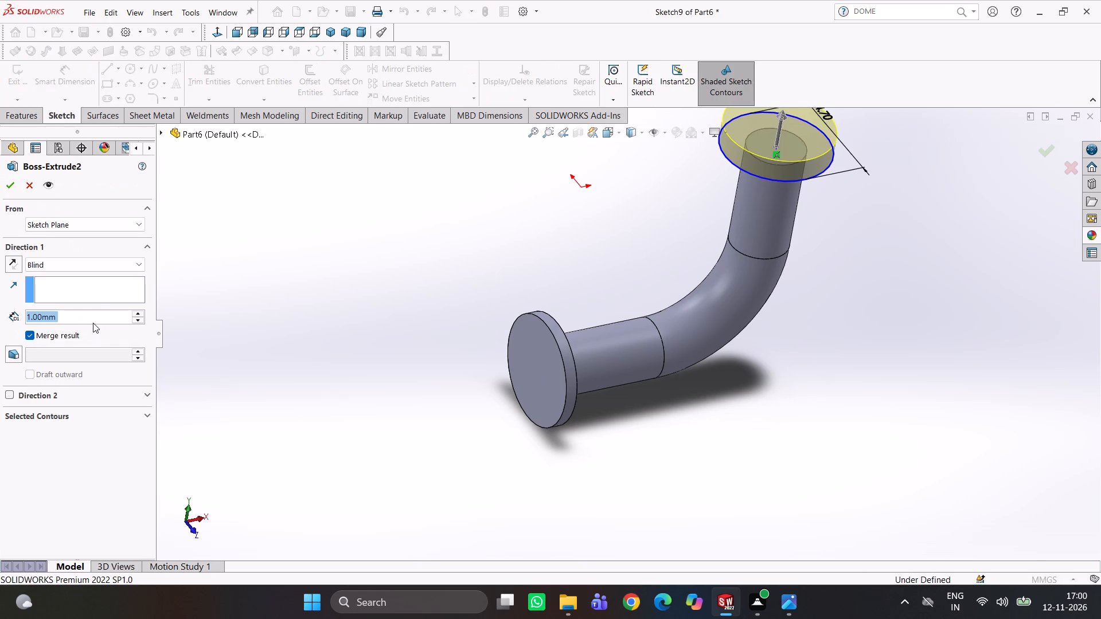
type("0.5")
key("Return")
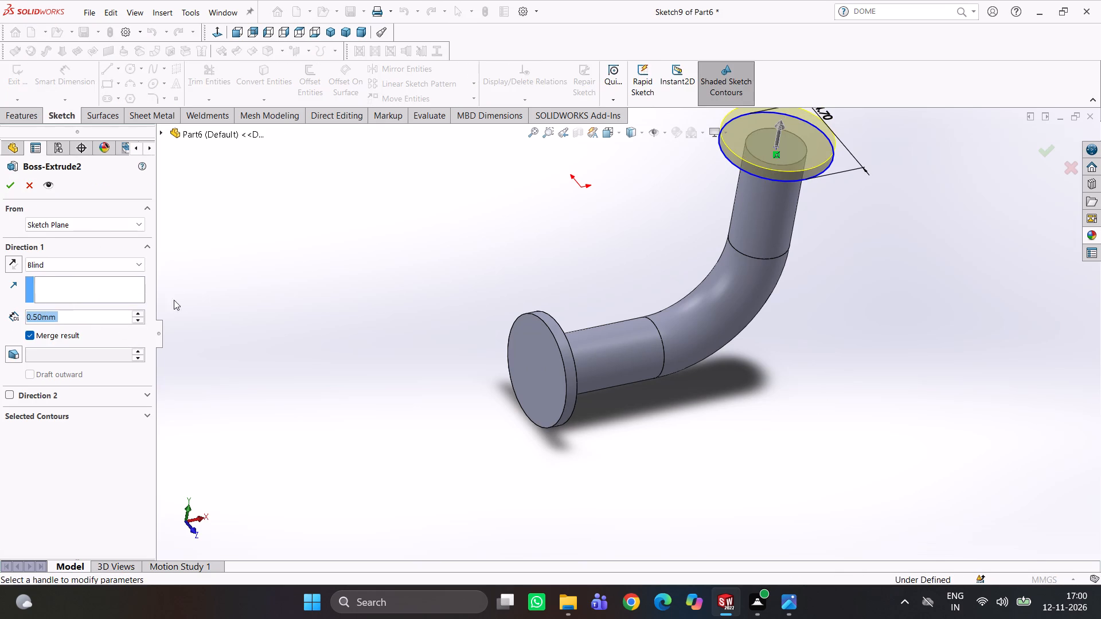
left_click(301, 267)
left_click(325, 221)
scroll(565, 284, "up", 1)
left_click(0, 188)
left_click(9, 187)
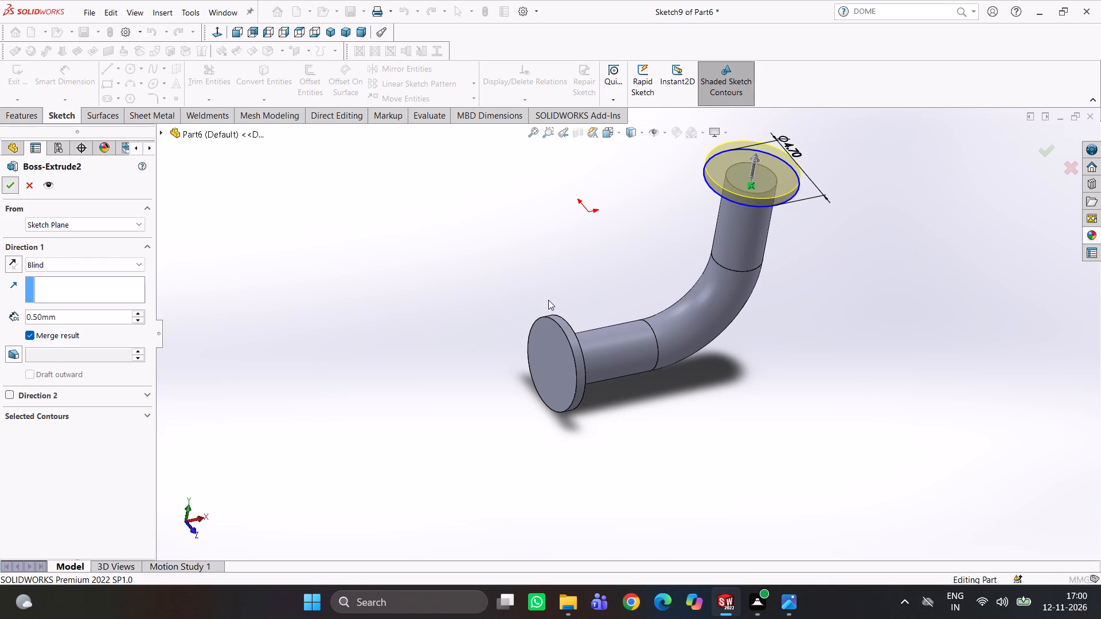
left_click(542, 284)
Start a sketch on the horizontal pipe's flange face and draw a centred construction circle about 3.27 mm in diameter.
middle_click_drag(653, 286, 690, 226)
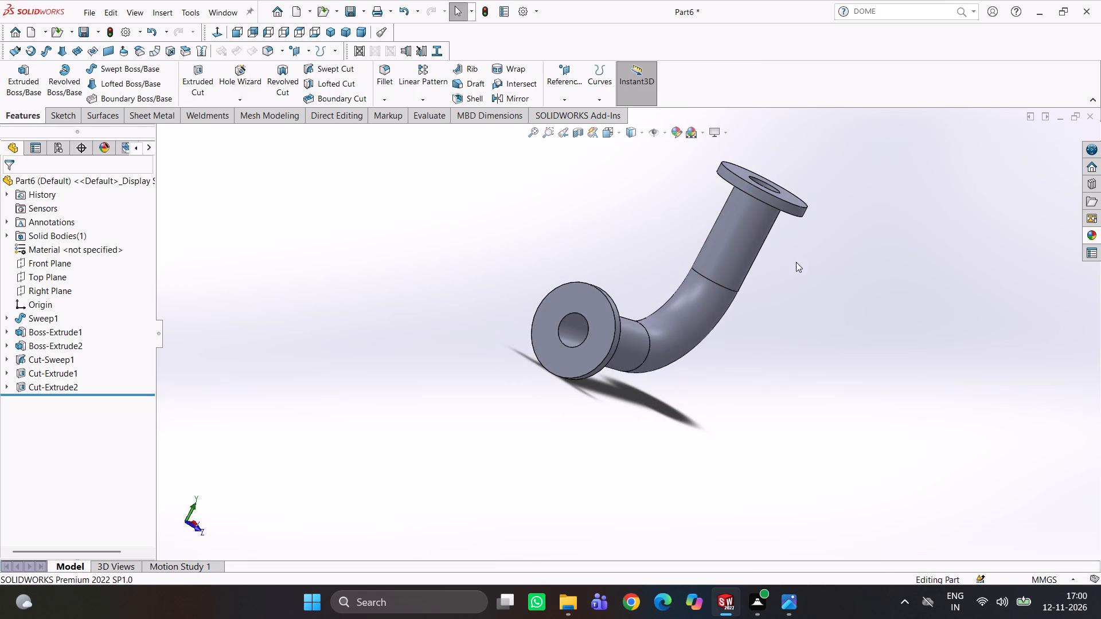
left_click(607, 314)
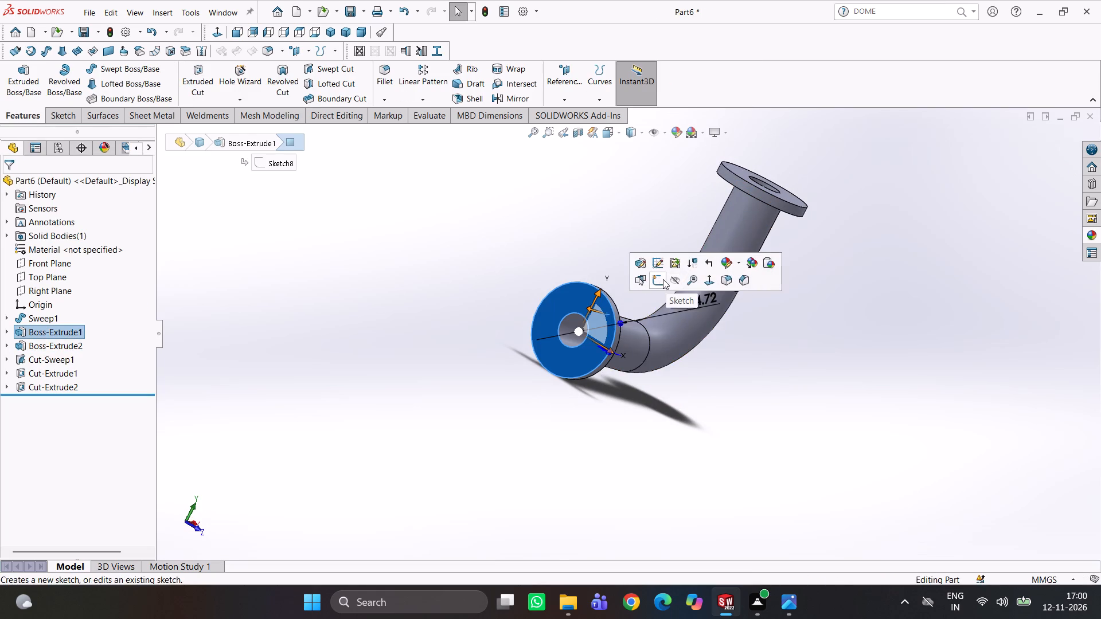
left_click(663, 279)
right_click_drag(845, 287, 943, 272)
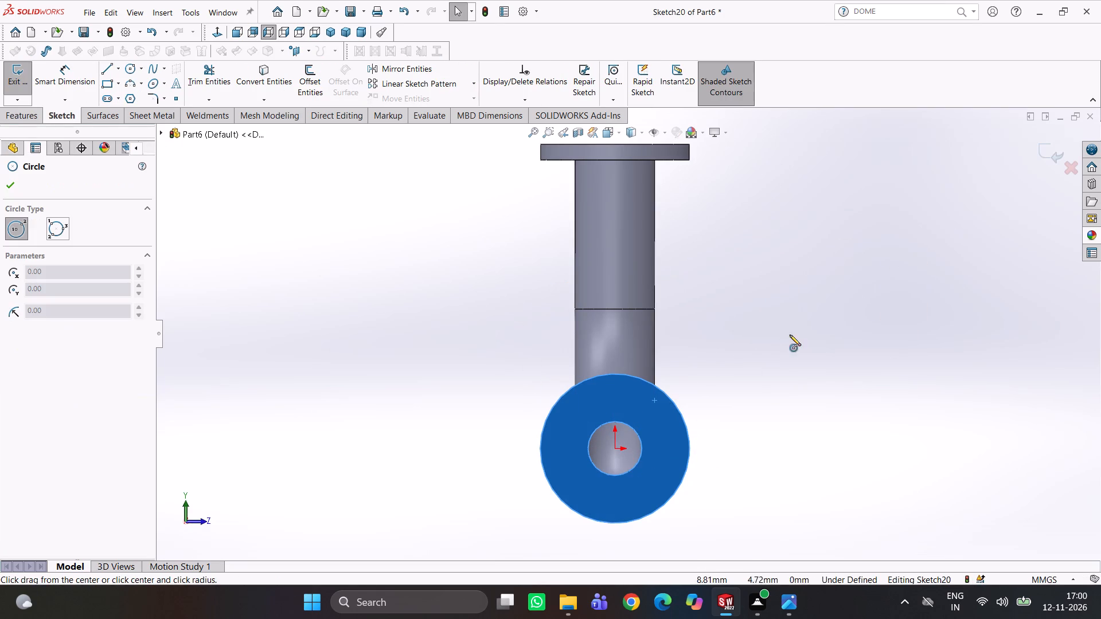
left_click(612, 447)
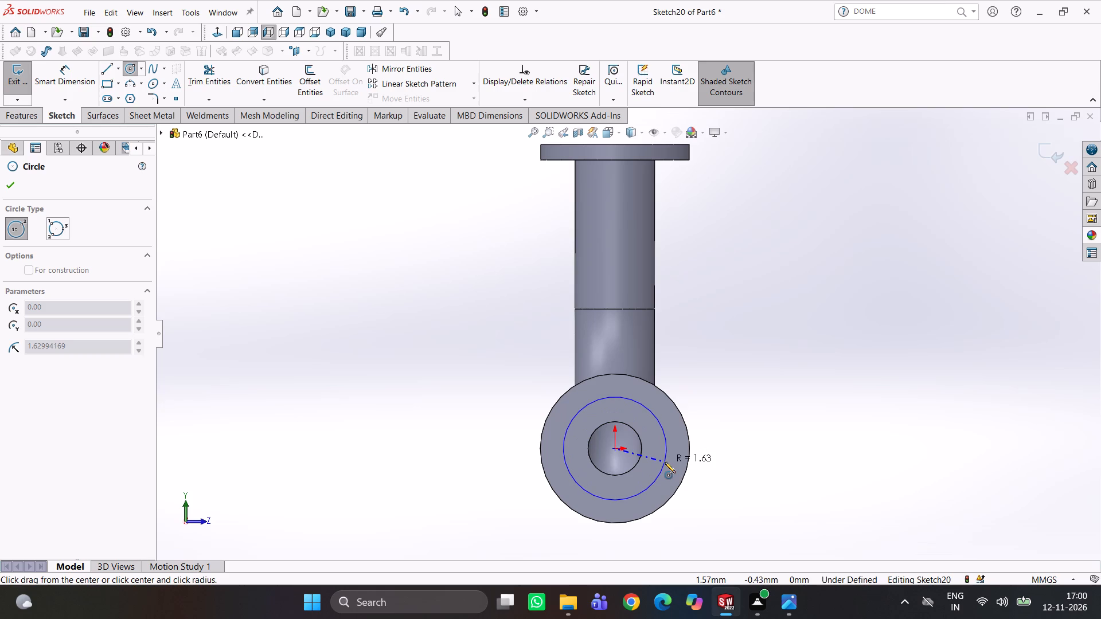
left_click(665, 463)
right_click_drag(788, 444, 841, 314)
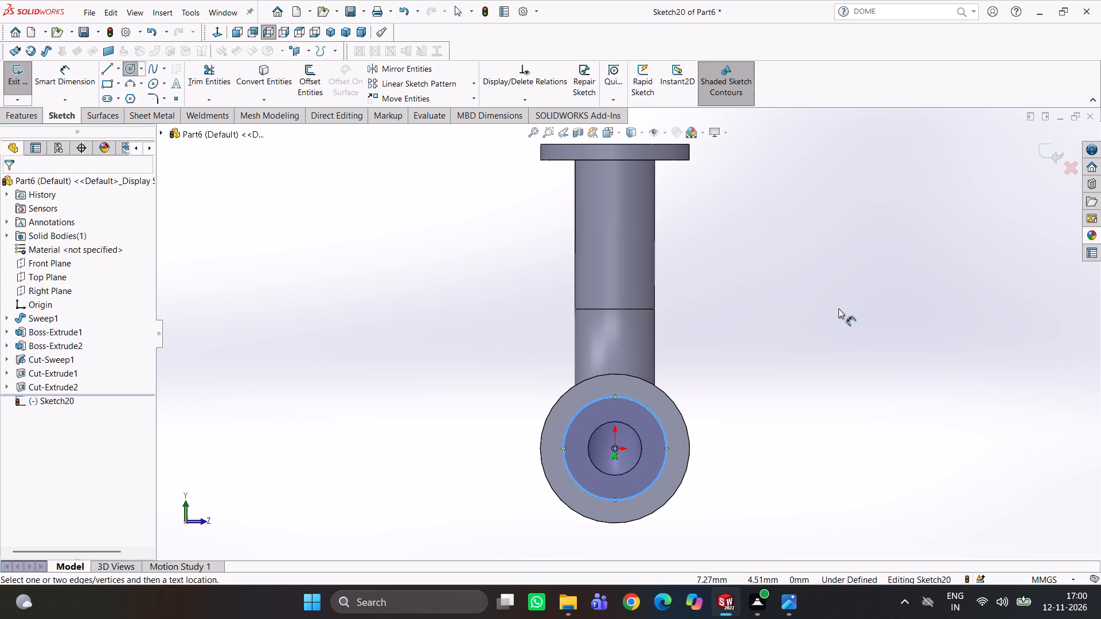
right_click_drag(729, 415, 747, 271)
right_click_drag(778, 427, 904, 420)
right_click_drag(762, 431, 875, 369)
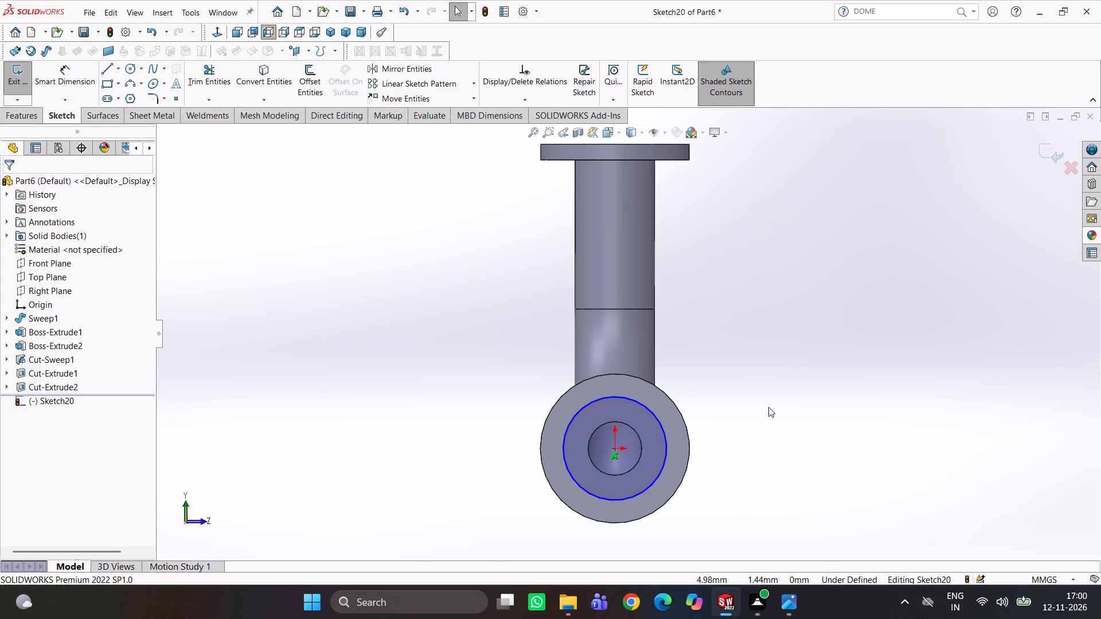
left_click(666, 440)
left_click(718, 407)
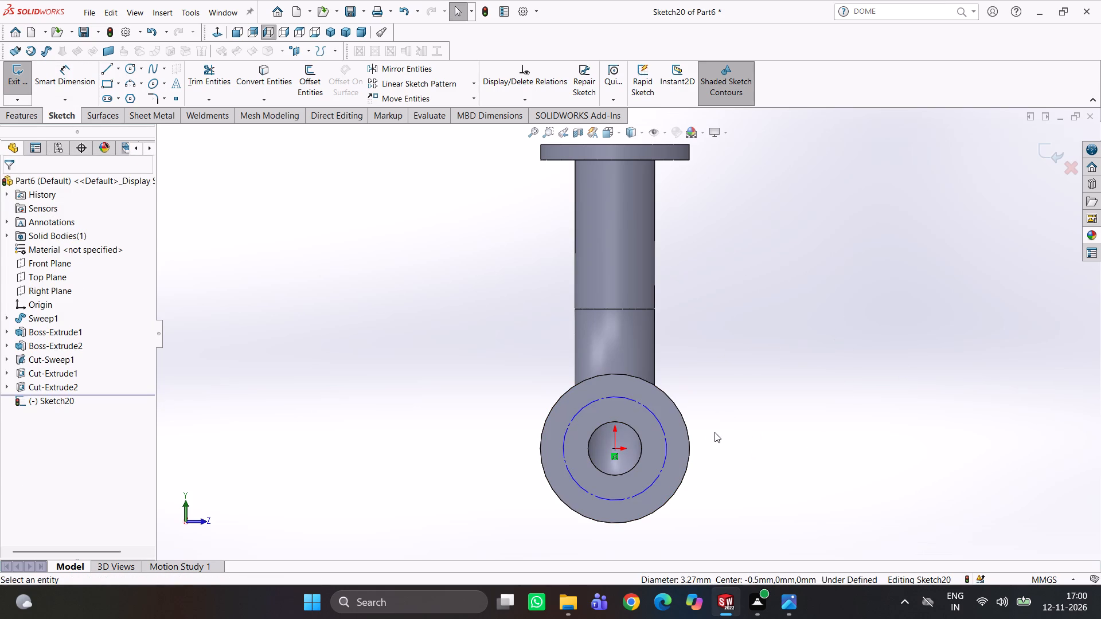
Dimension the construction circle on the horizontal pipe's flange with a diameter of 3.2 mm.
right_click_drag(717, 432, 720, 313)
left_click(660, 424)
left_click(729, 438)
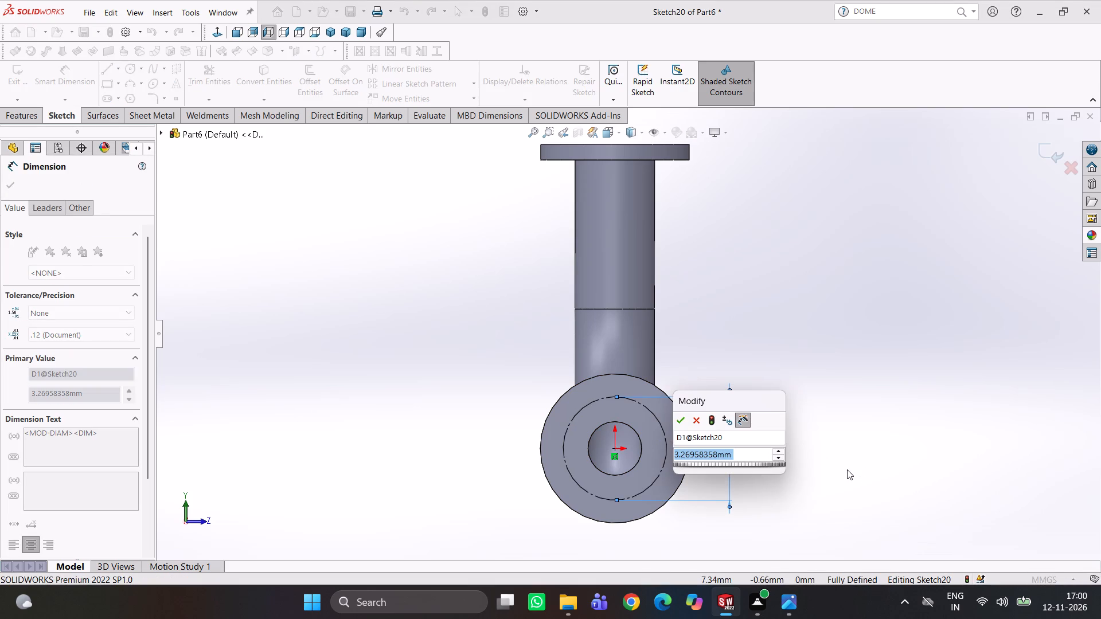
type("3.2")
key("Return")
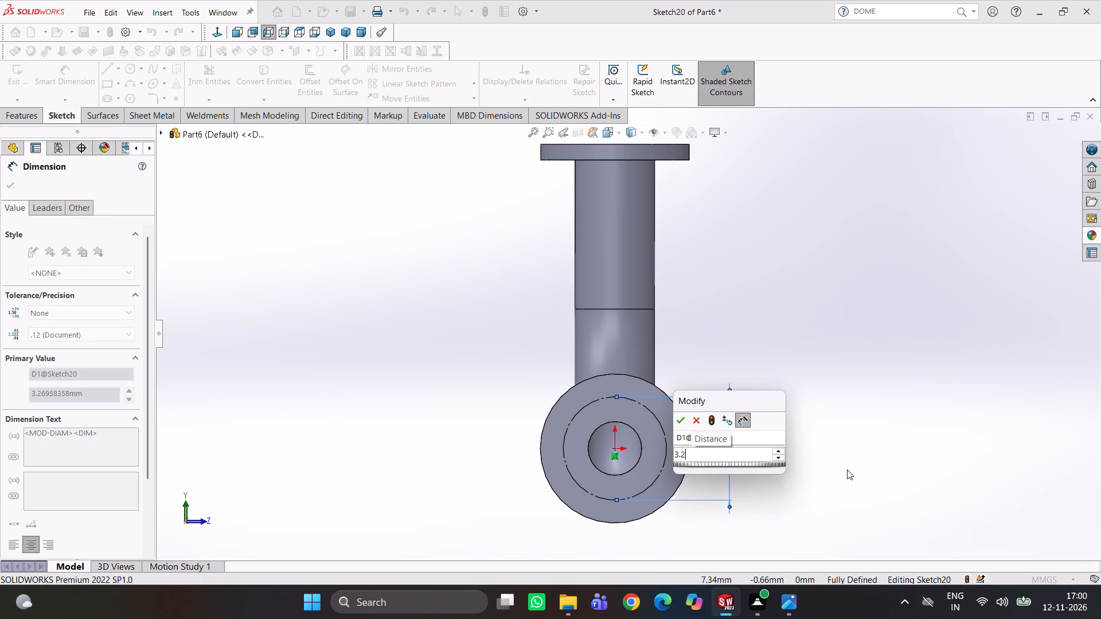
left_click(772, 432)
Draw a small circle about 0.4 mm in diameter centred on the top quadrant point of the construction circle.
right_click_drag(706, 356, 774, 347)
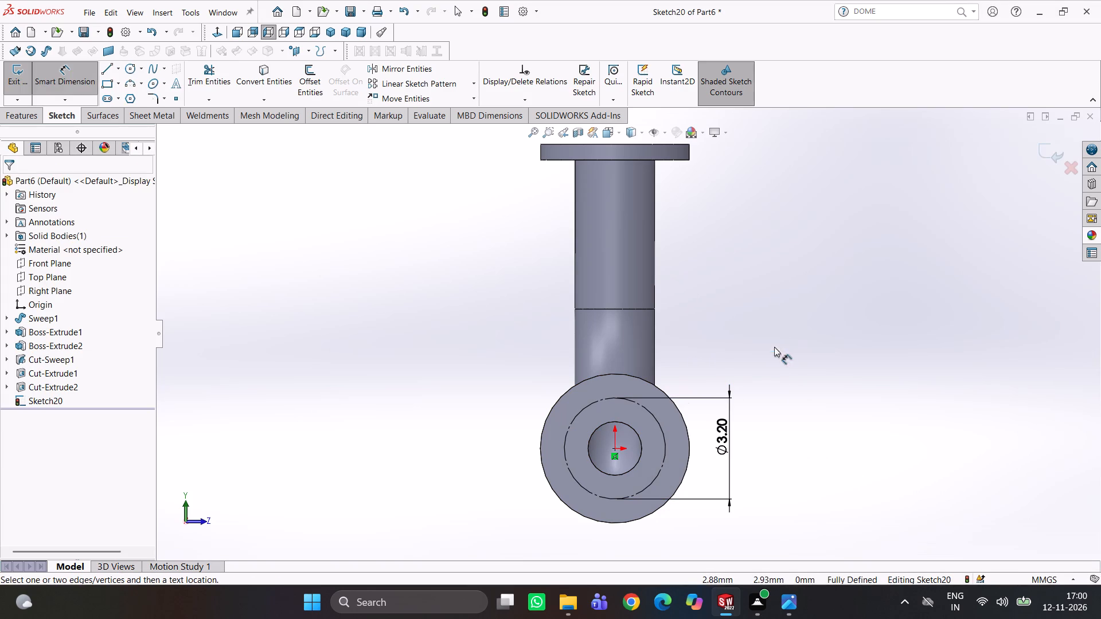
right_click_drag(774, 347, 822, 347)
scroll(656, 406, "down", 4)
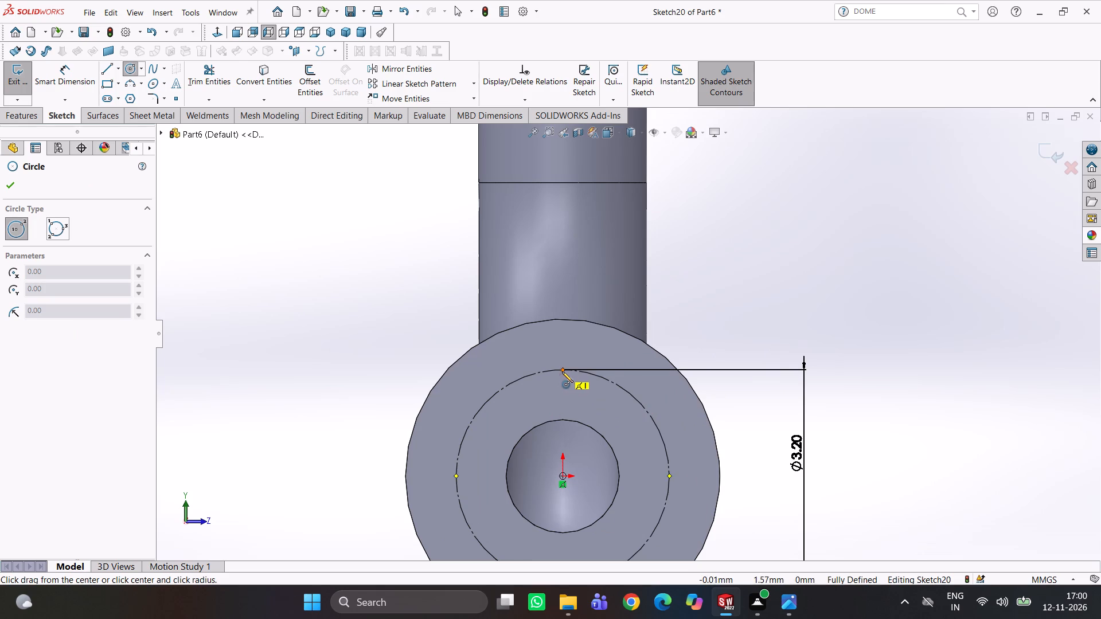
left_click(563, 370)
left_click(572, 379)
Dimension the small bolt-hole circle with a diameter of 0.5 mm.
right_click_drag(727, 320, 720, 226)
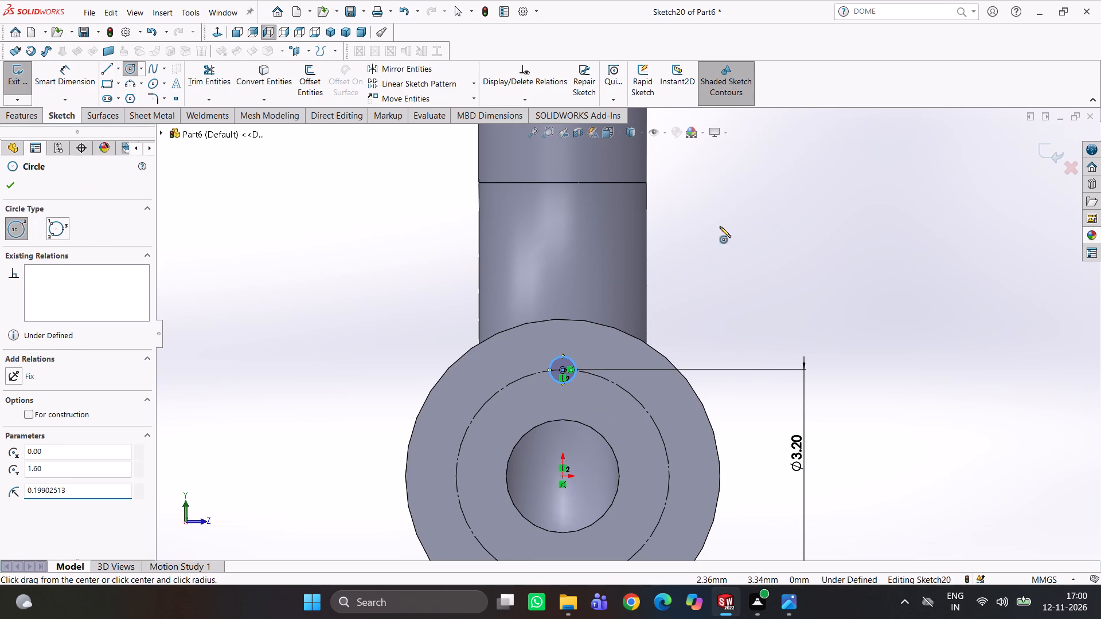
right_click_drag(720, 226, 719, 202)
left_click(570, 356)
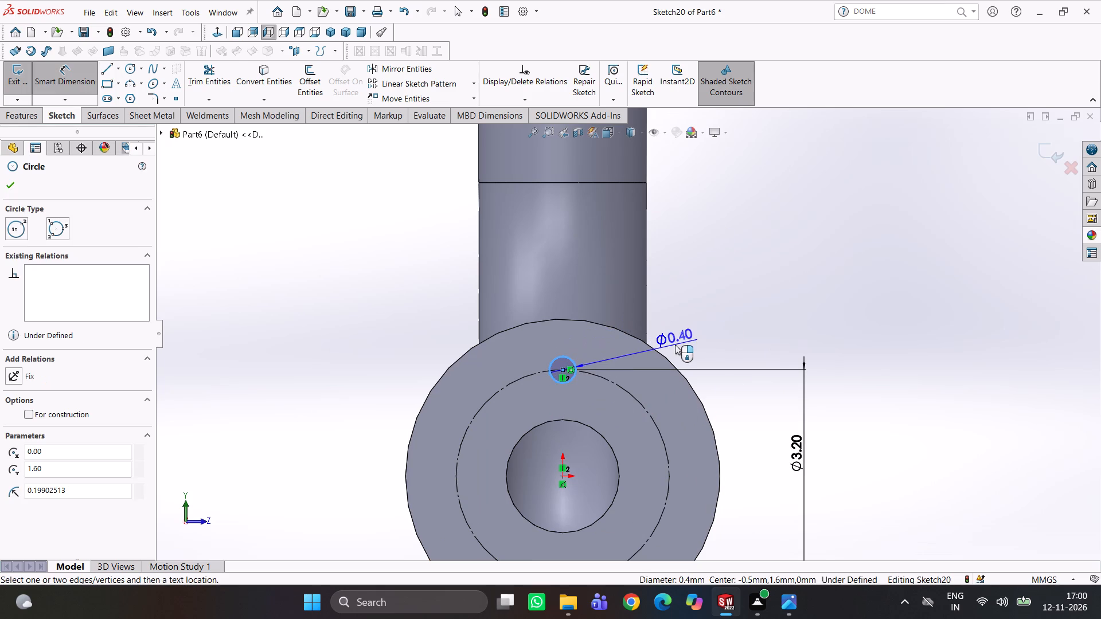
left_click(681, 331)
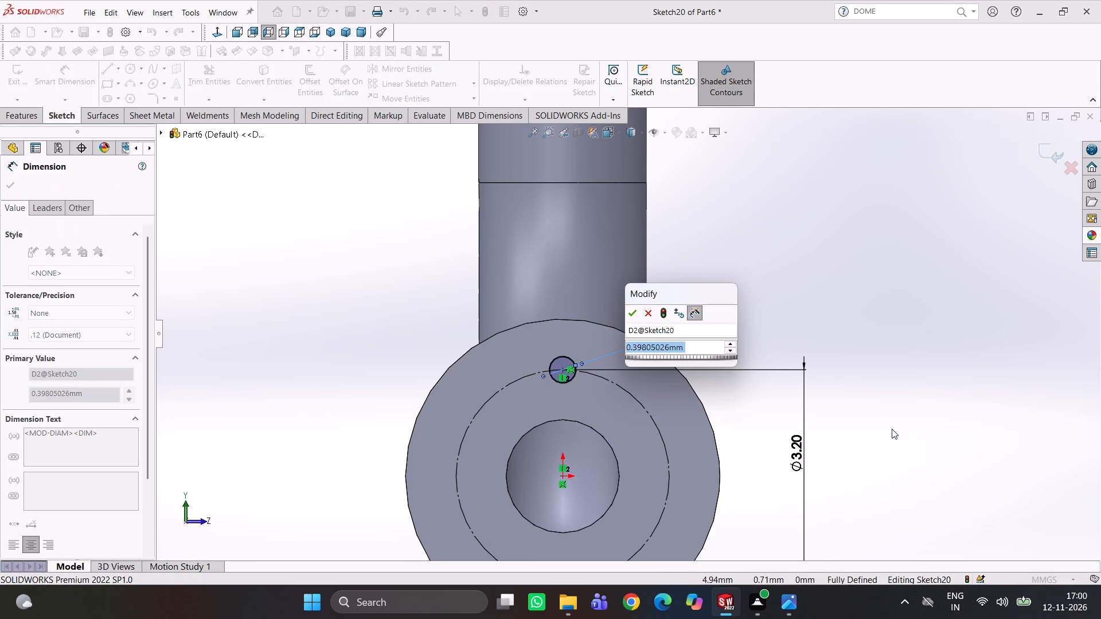
type("0.5")
key("Return")
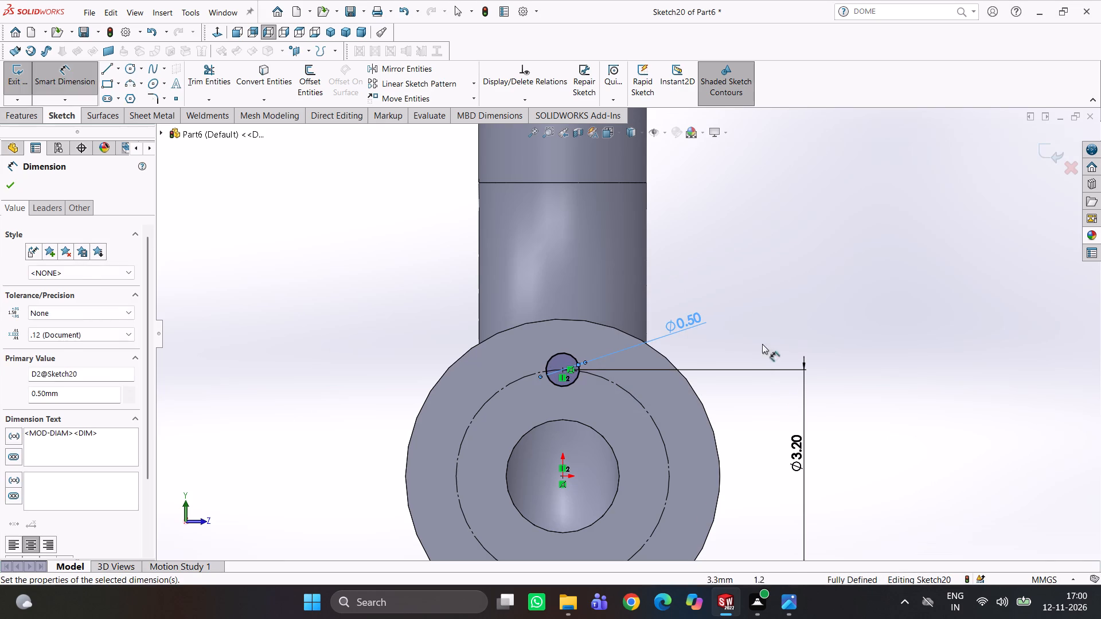
left_click(753, 272)
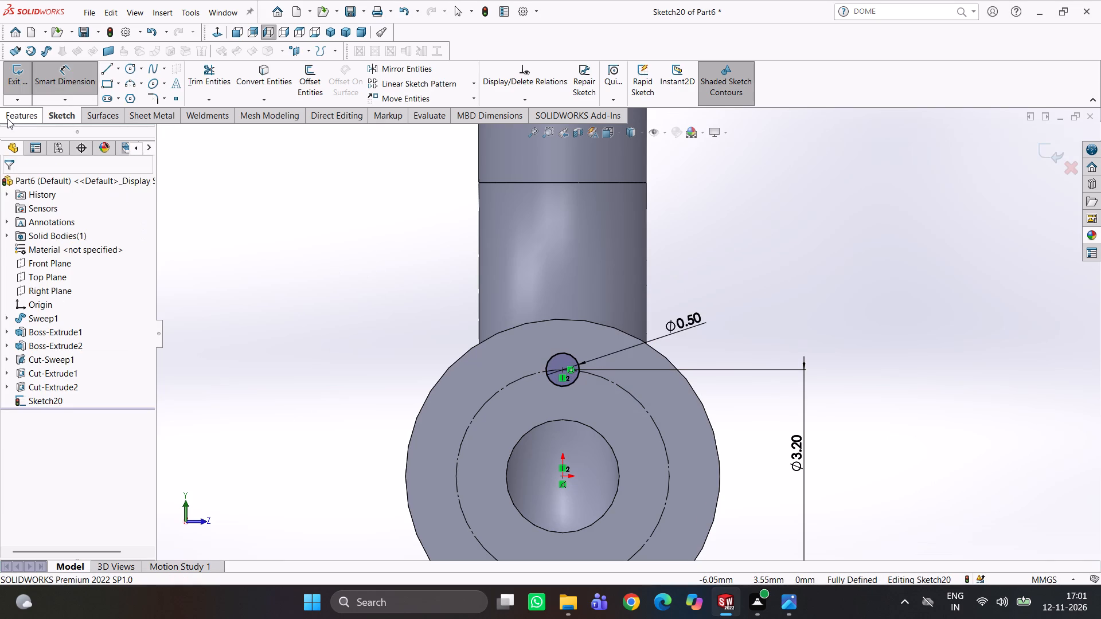
Cut-extrude the 0.5 mm bolt-hole circle through the horizontal pipe's flange with the Up To Next end condition.
left_click(7, 119)
left_click(204, 77)
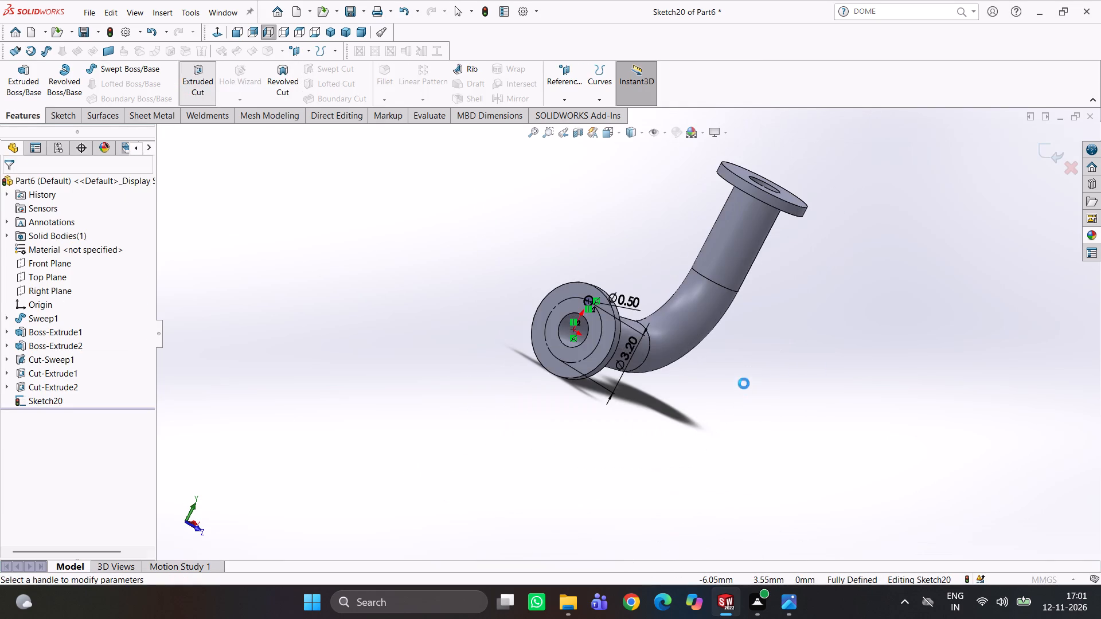
middle_click_drag(665, 273, 592, 231)
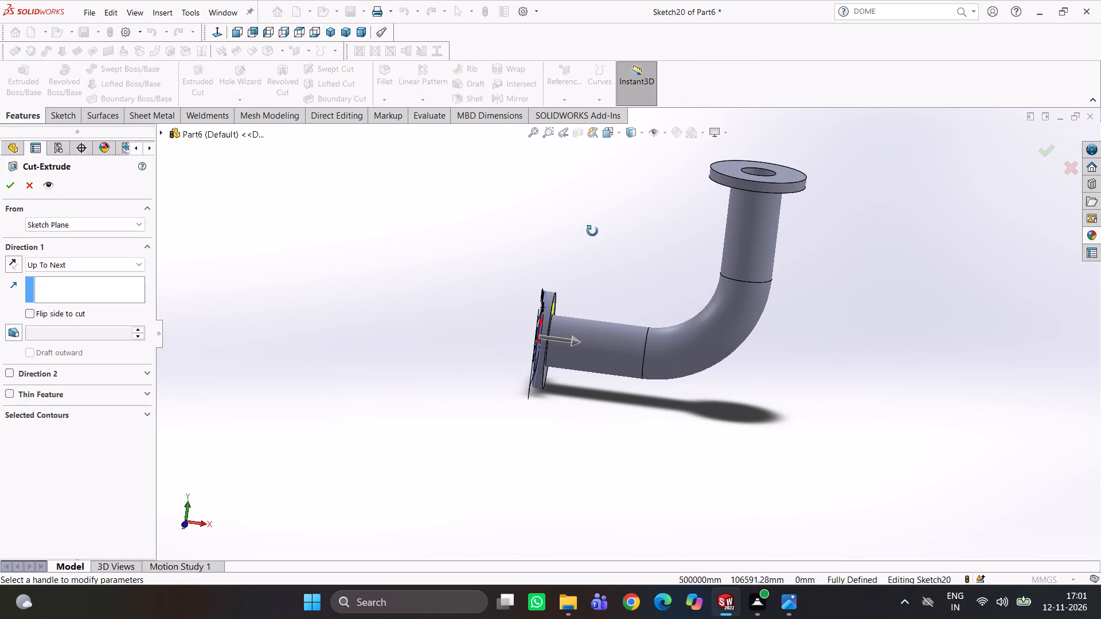
middle_click_drag(592, 231, 592, 230)
left_click_drag(407, 281, 400, 277)
left_click(6, 185)
Circular-pattern the bolt hole around the horizontal pipe's flange edge with 6 equally spaced instances over 360 degrees.
middle_click_drag(456, 305, 582, 343)
left_click(518, 300)
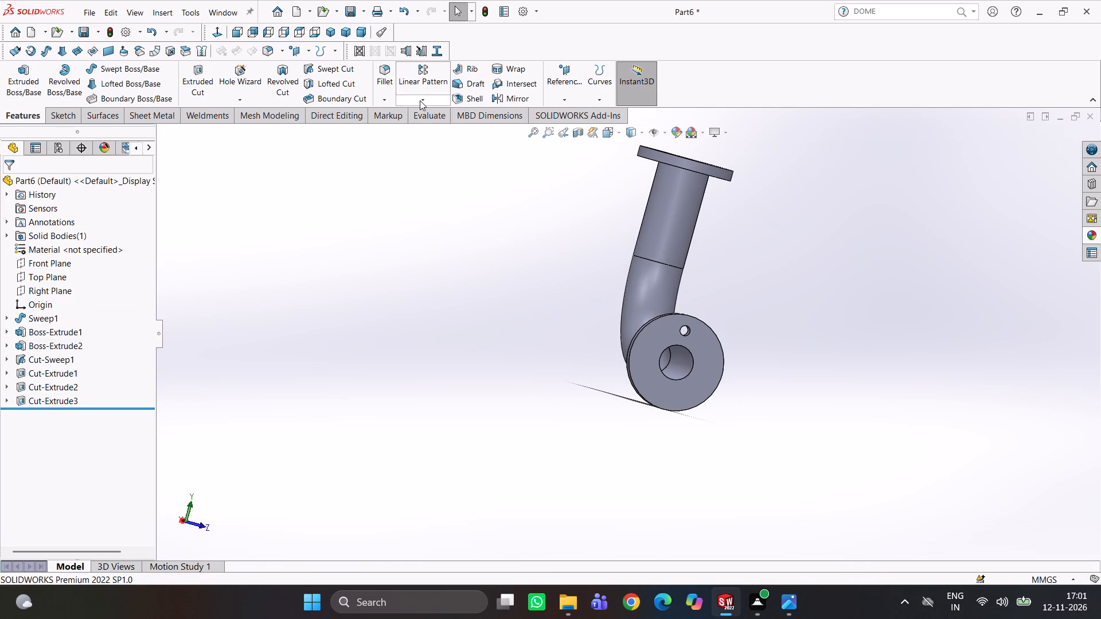
left_click(421, 100)
left_click(444, 132)
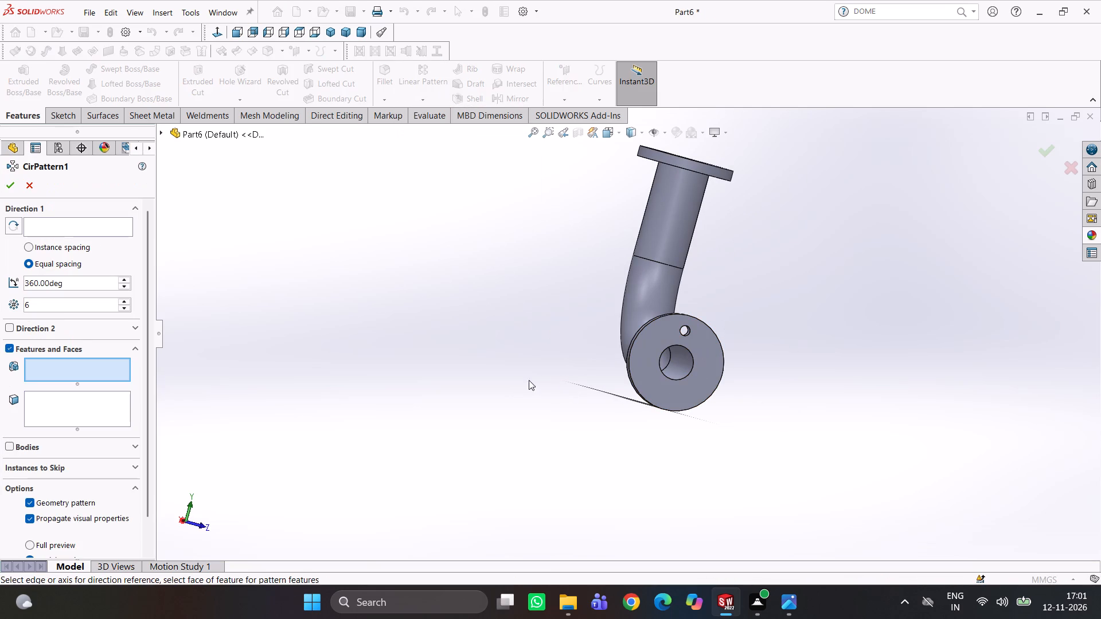
scroll(654, 350, "down", 3)
scroll(713, 314, "down", 5)
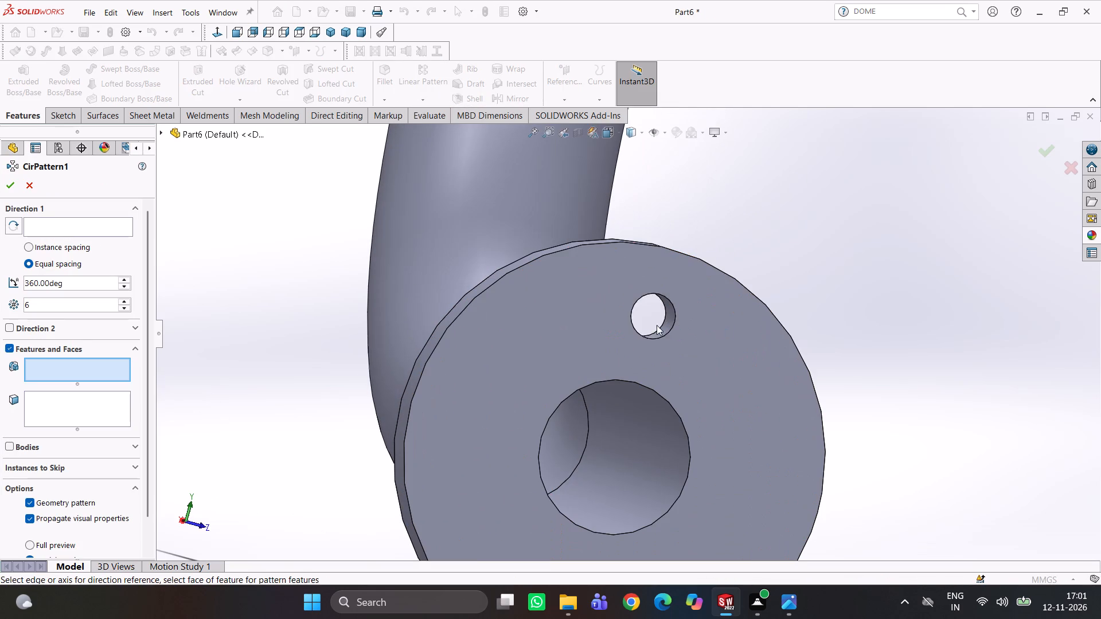
left_click(671, 322)
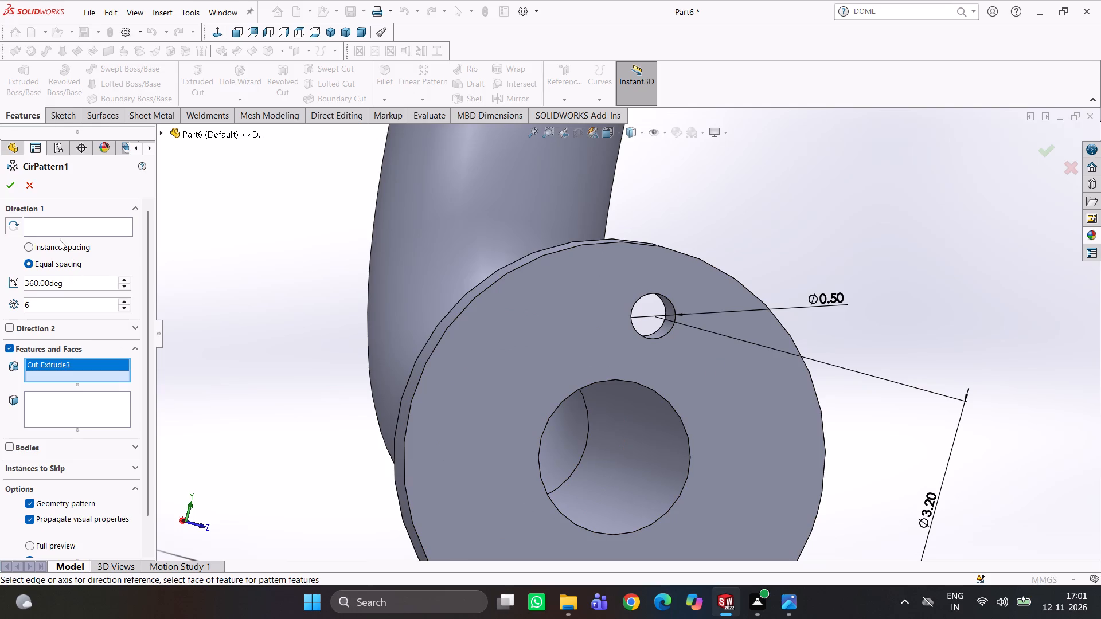
left_click(60, 225)
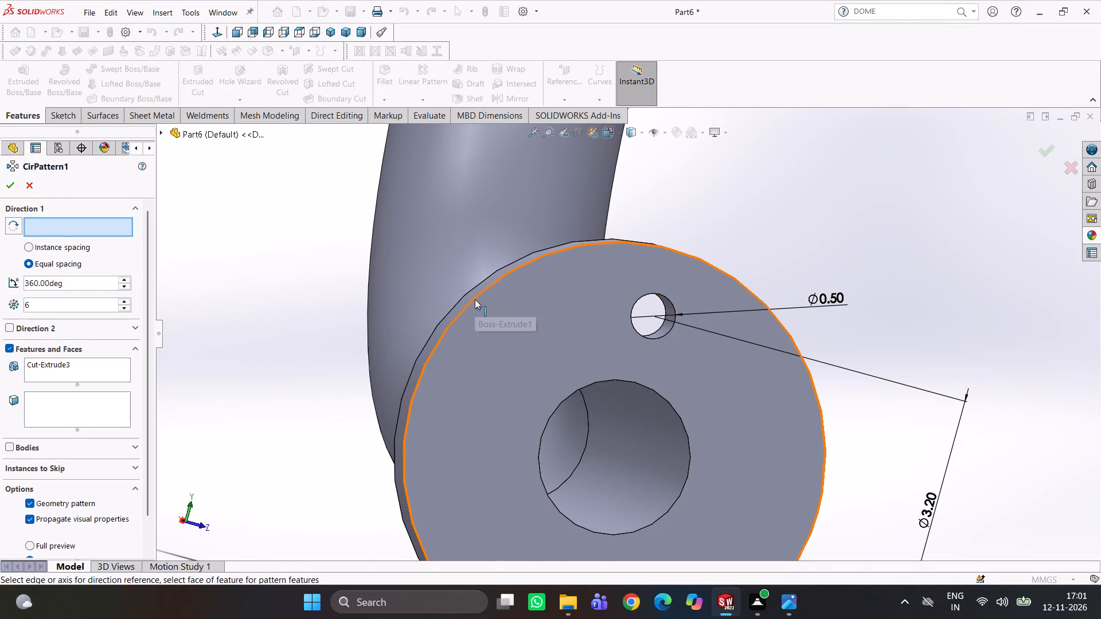
left_click(475, 299)
scroll(563, 356, "up", 5)
middle_click_drag(610, 390, 574, 397)
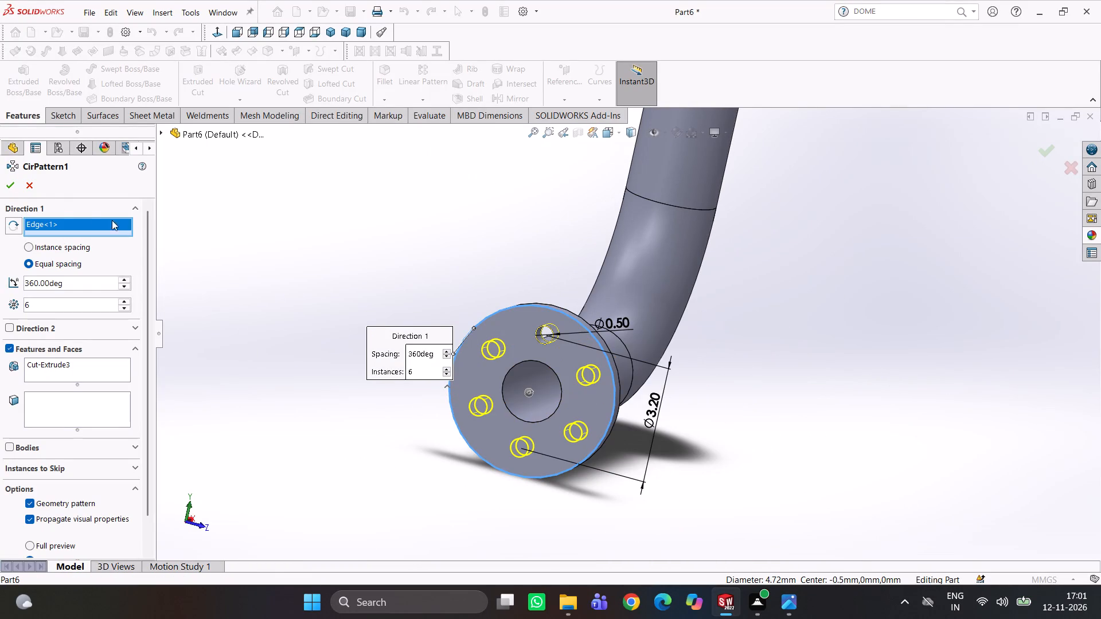
left_click(9, 185)
Start a sketch on the vertical pipe's flange face and draw a circle about 3.2 mm in diameter centred on the bore.
scroll(417, 307, "up", 1)
middle_click_drag(460, 311, 466, 377)
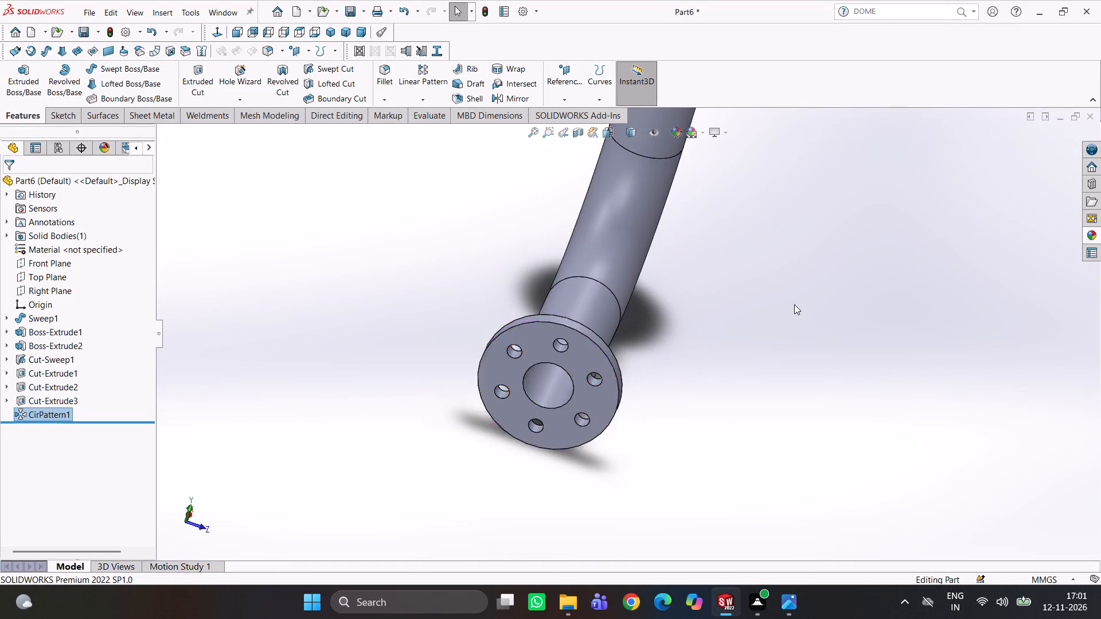
scroll(794, 304, "up", 3)
scroll(901, 330, "up", 2)
middle_click_drag(889, 334, 877, 338)
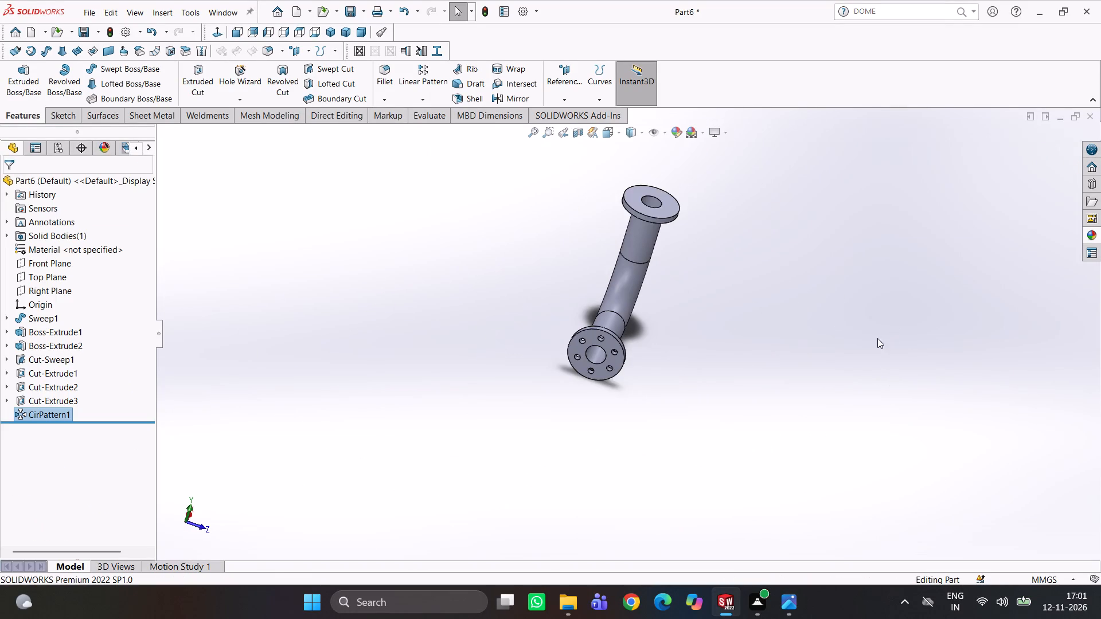
middle_click_drag(877, 338, 818, 345)
scroll(760, 264, "down", 1)
middle_click_drag(768, 271, 787, 321)
scroll(703, 237, "down", 1)
middle_click_drag(708, 244, 721, 292)
left_click(638, 229)
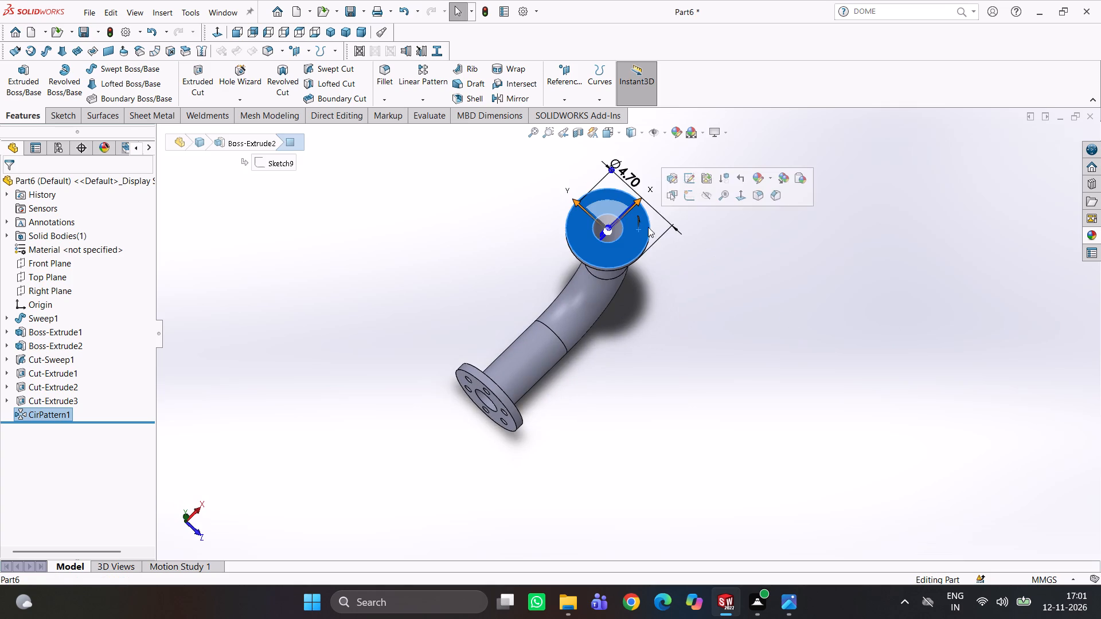
left_click(686, 191)
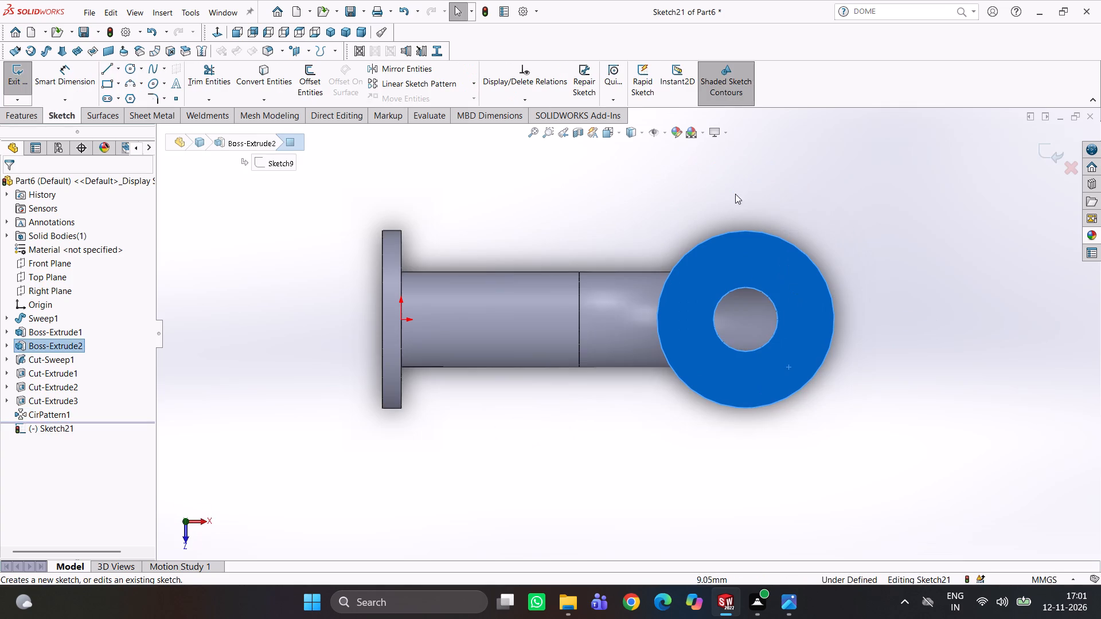
right_click_drag(731, 193, 836, 193)
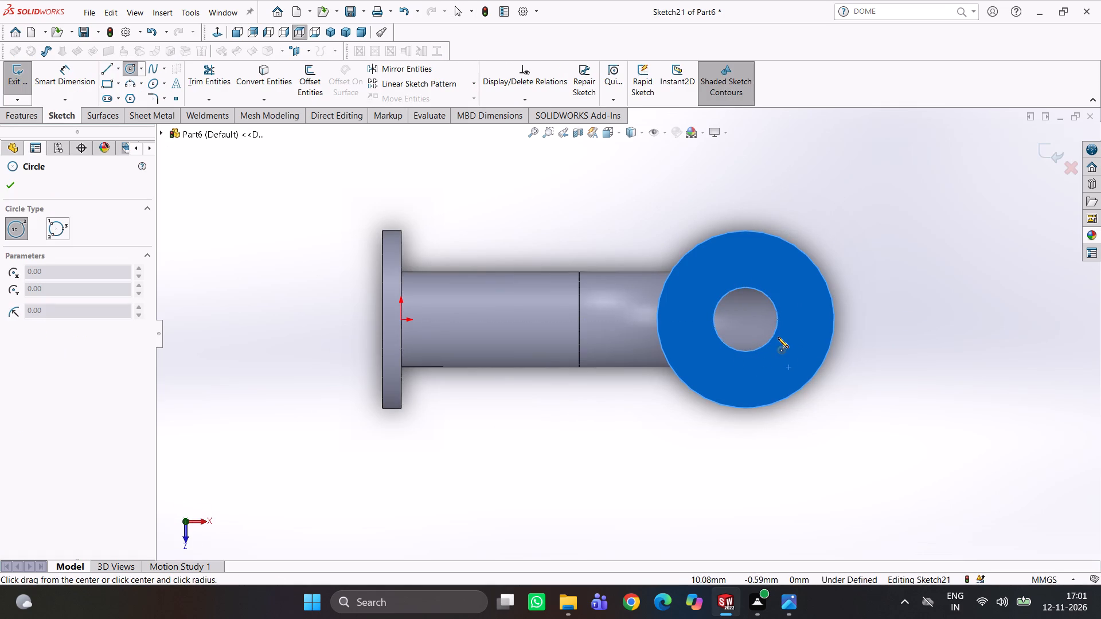
left_click(746, 318)
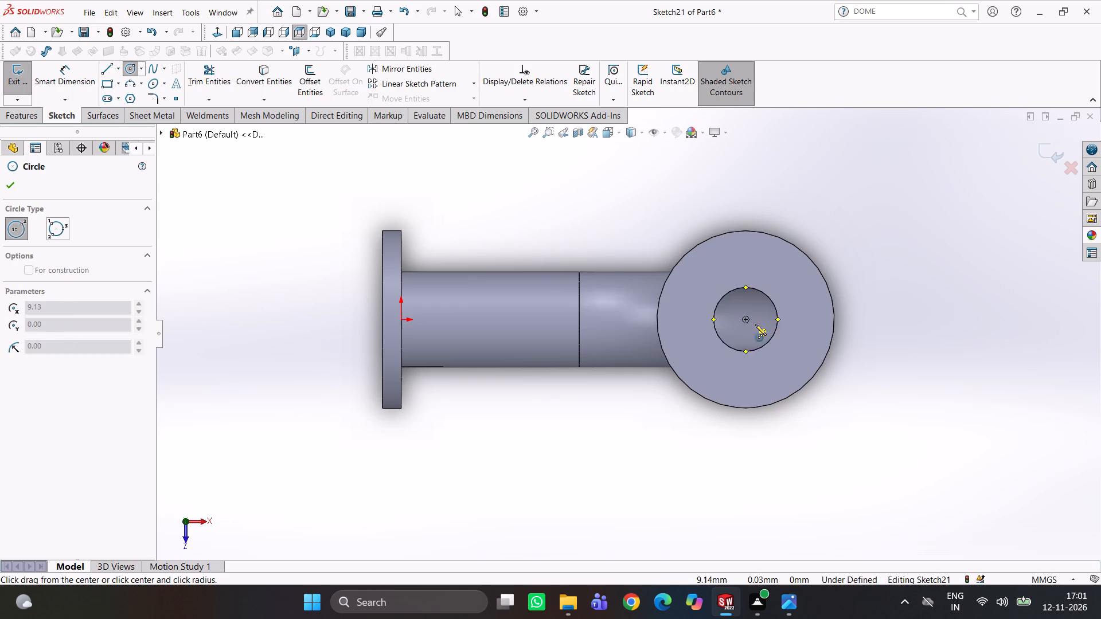
left_click(791, 359)
Dimension the circle on the vertical pipe's flange with a diameter of 3.2 mm.
right_click_drag(993, 403, 974, 302)
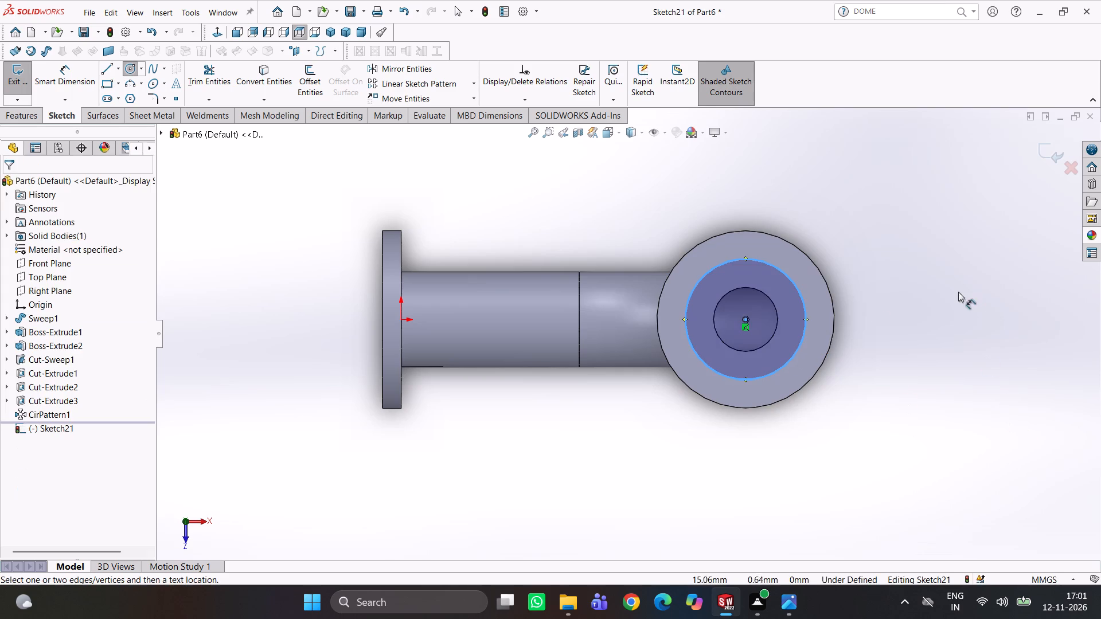
left_click(801, 289)
left_click_drag(879, 293, 884, 296)
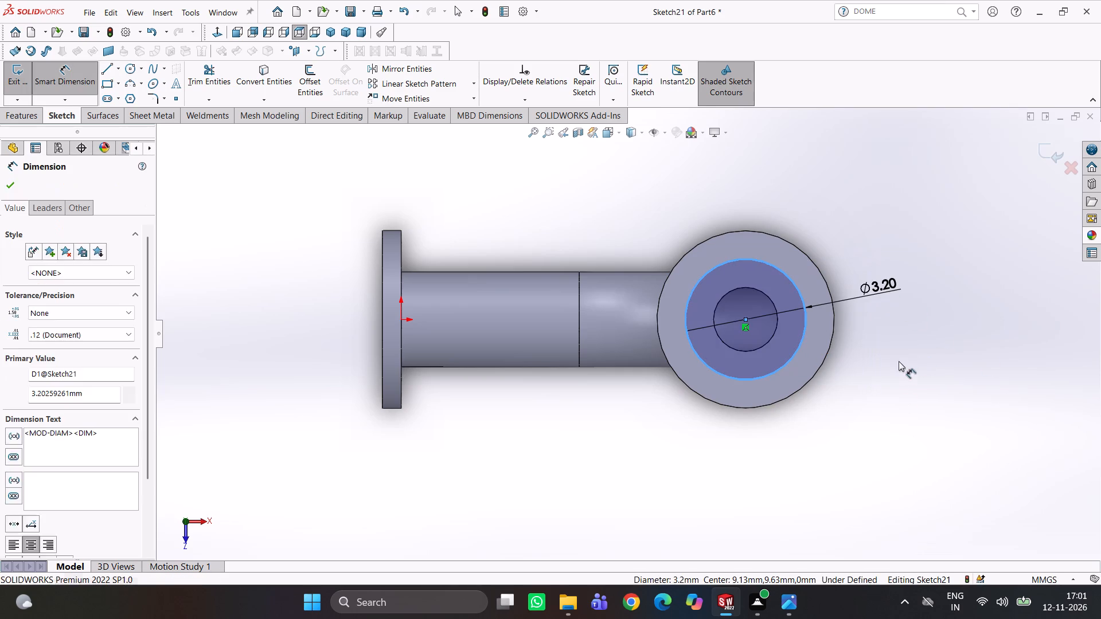
type("3.2")
key("Return")
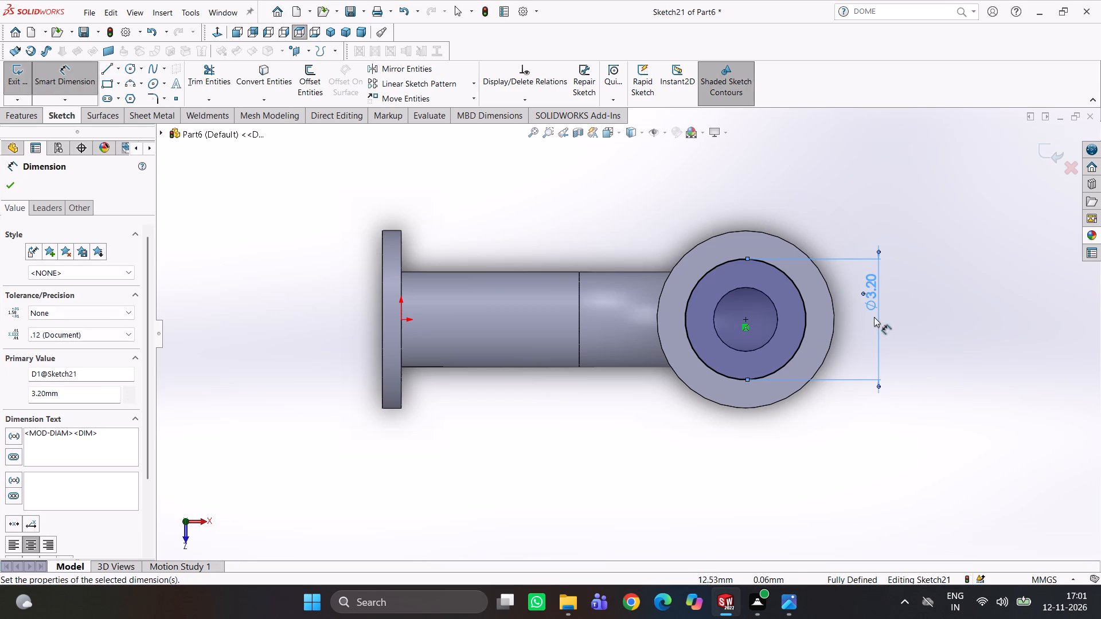
left_click(942, 321)
Convert the 3.2 mm circle on the vertical pipe's flange to construction geometry.
right_click_drag(929, 331, 929, 249)
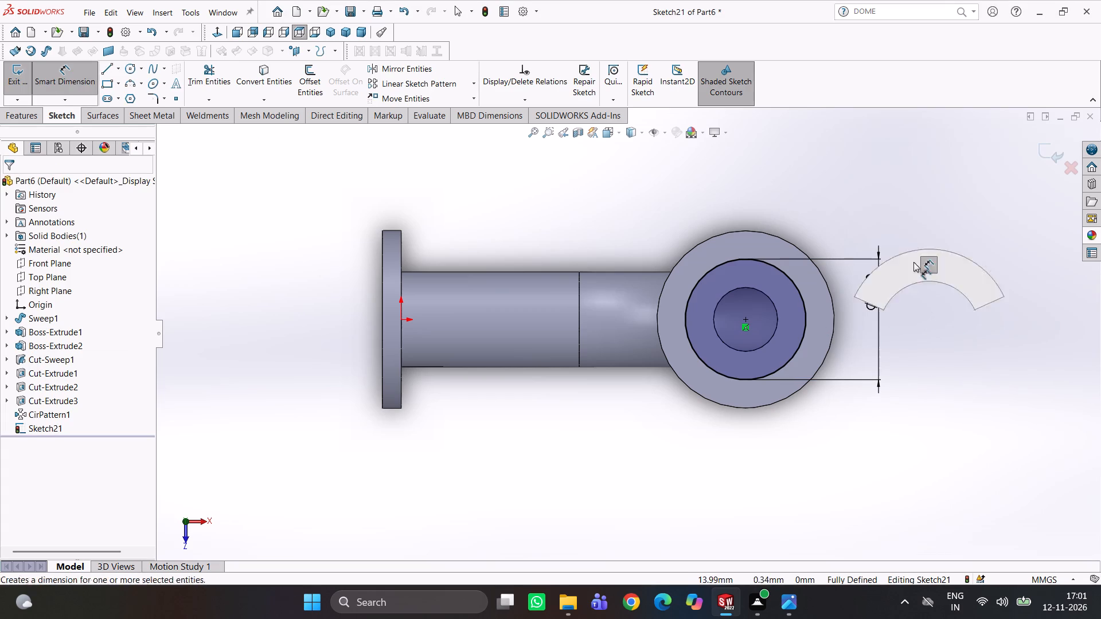
left_click(805, 317)
left_click(857, 287)
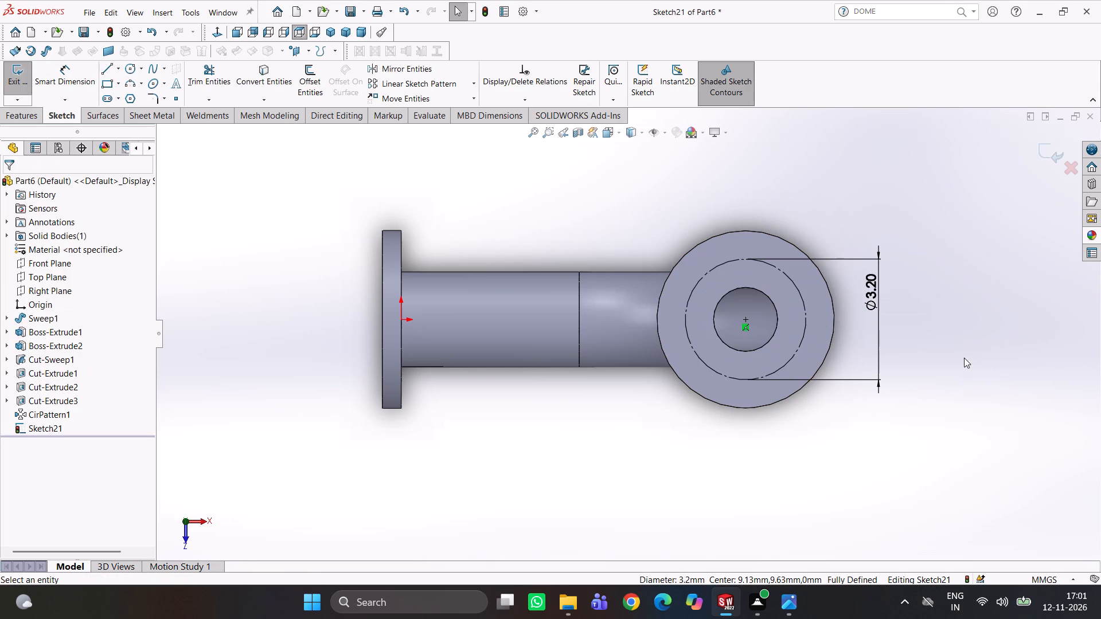
Draw a small circle about 0.58 mm in diameter centred on the top quadrant point of the construction circle.
right_click_drag(941, 344, 1024, 342)
left_click(746, 258)
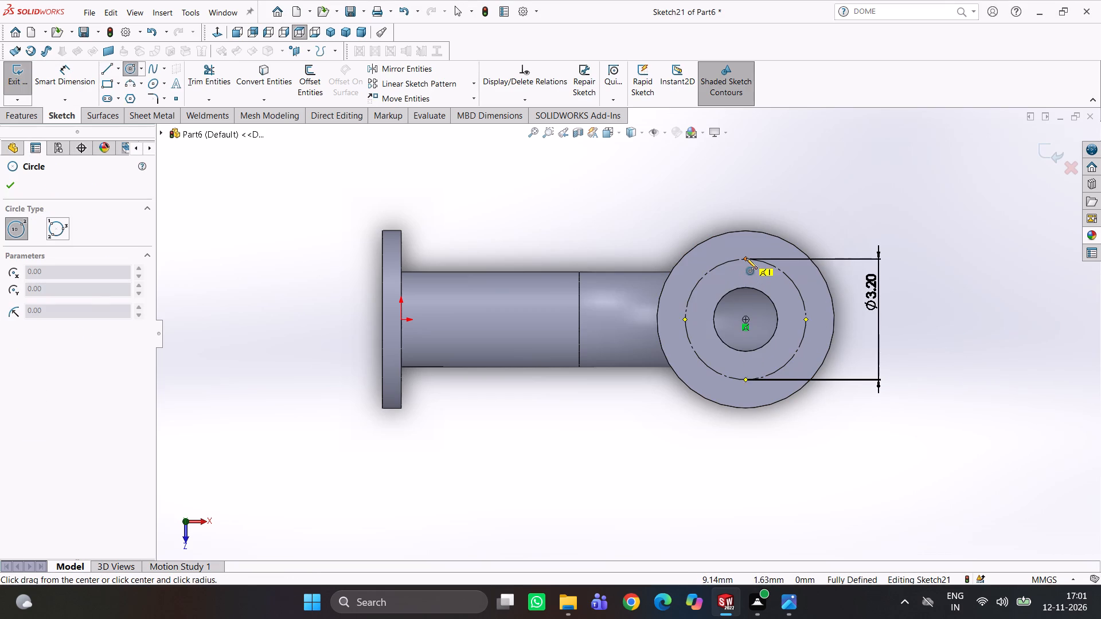
left_click(753, 267)
Dimension the small bolt-hole circle on the vertical pipe's flange with a diameter of 0.5 mm.
right_click_drag(838, 219, 835, 181)
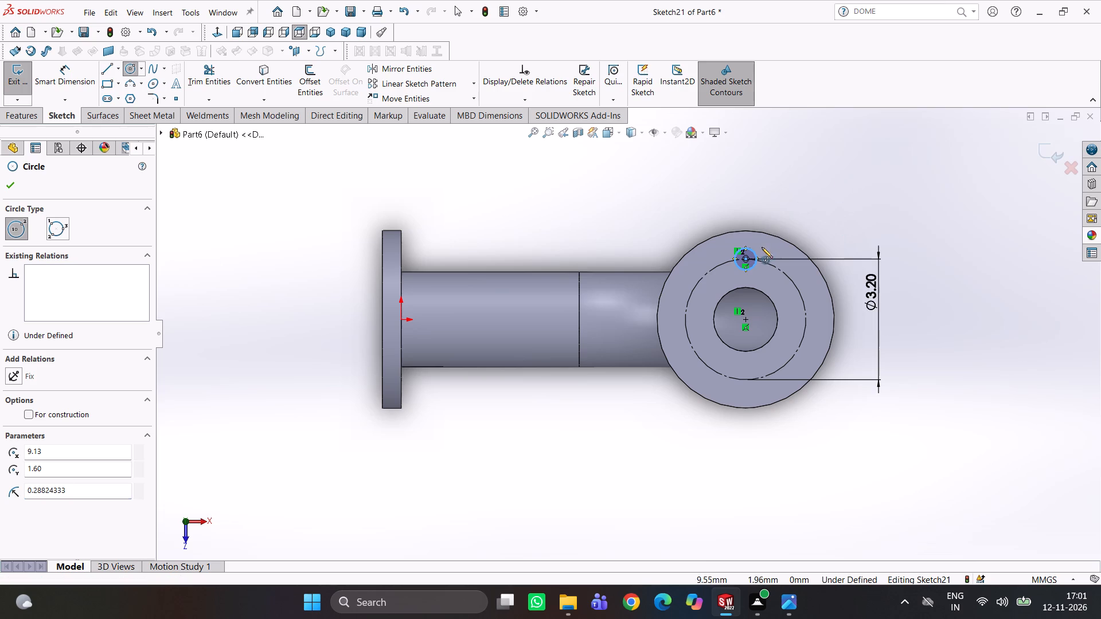
right_click_drag(811, 222, 800, 147)
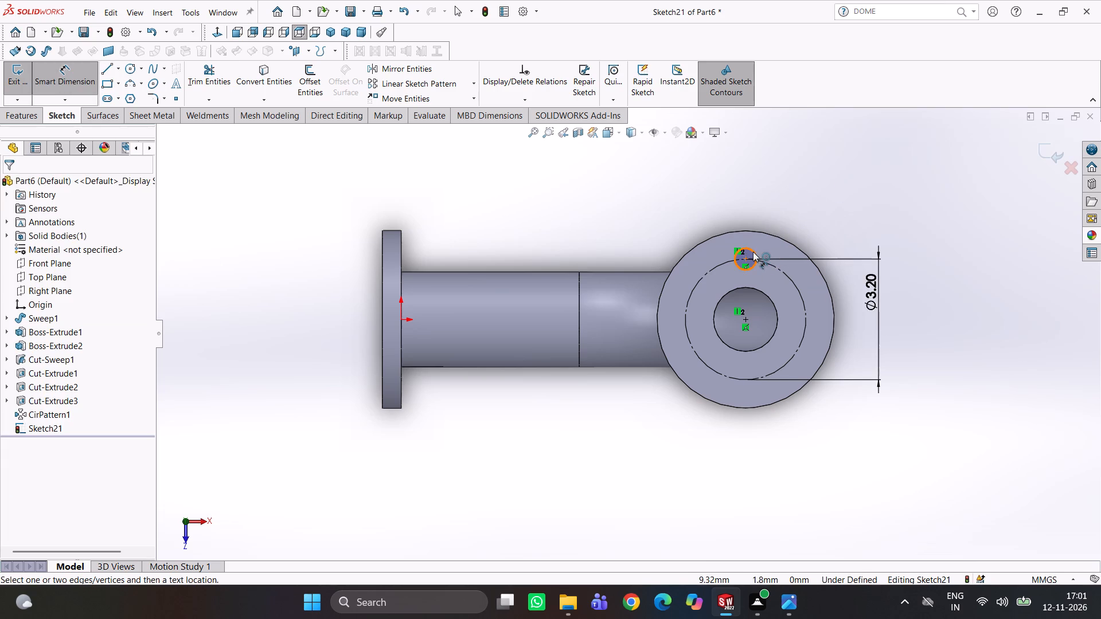
left_click(753, 252)
left_click_drag(766, 201, 771, 201)
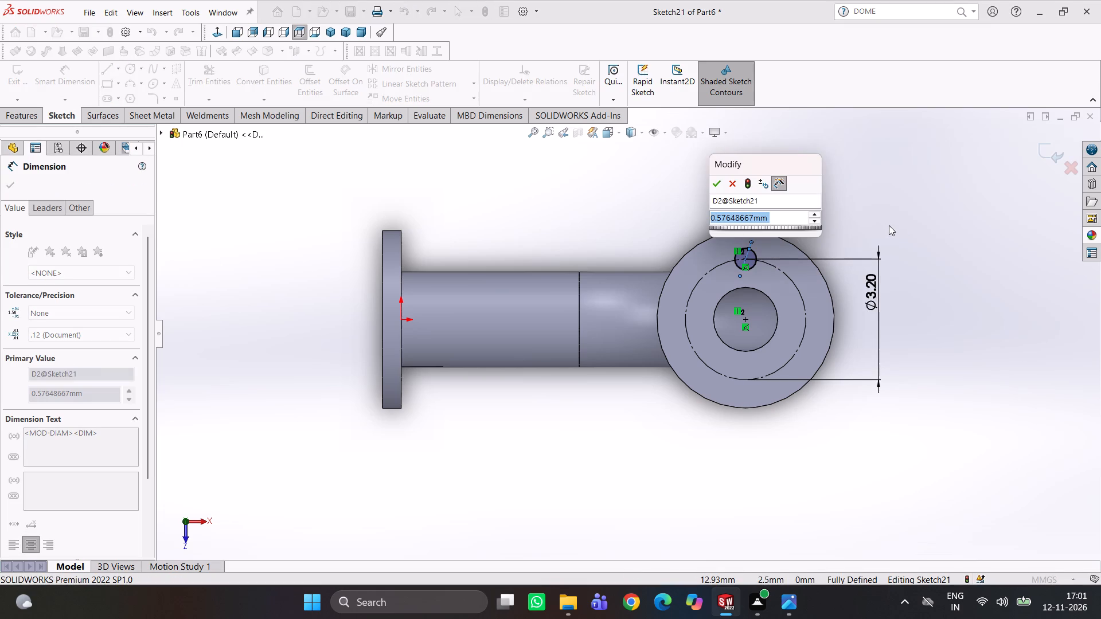
type("0.5")
key("Return")
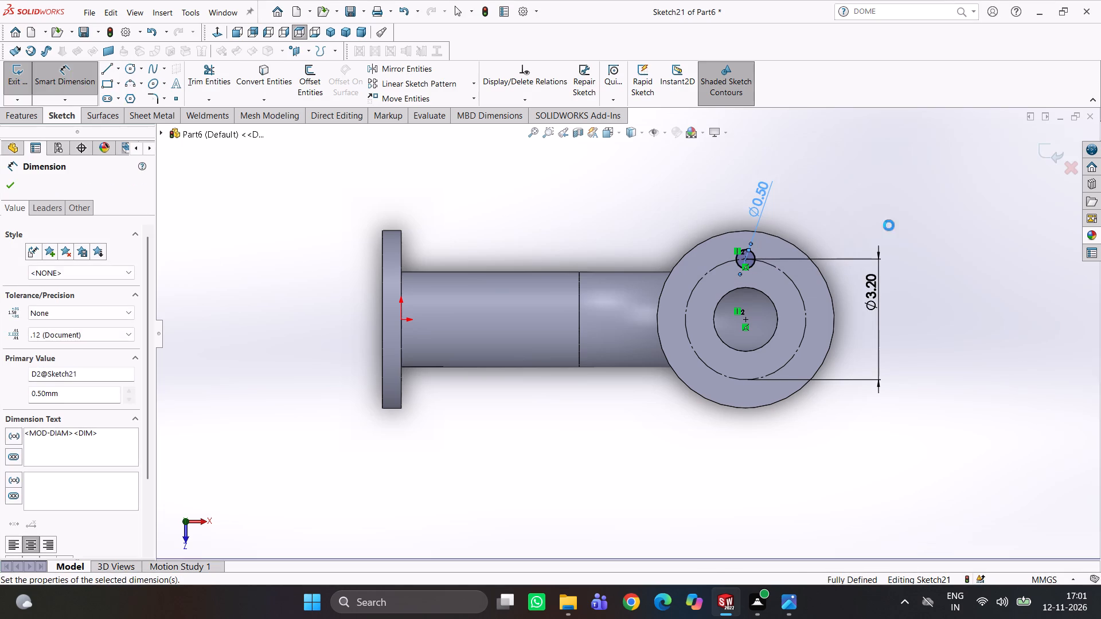
left_click(850, 189)
Cut-extrude the 0.5 mm bolt-hole circle through the vertical pipe's flange with the Up To Next end condition.
left_click(25, 117)
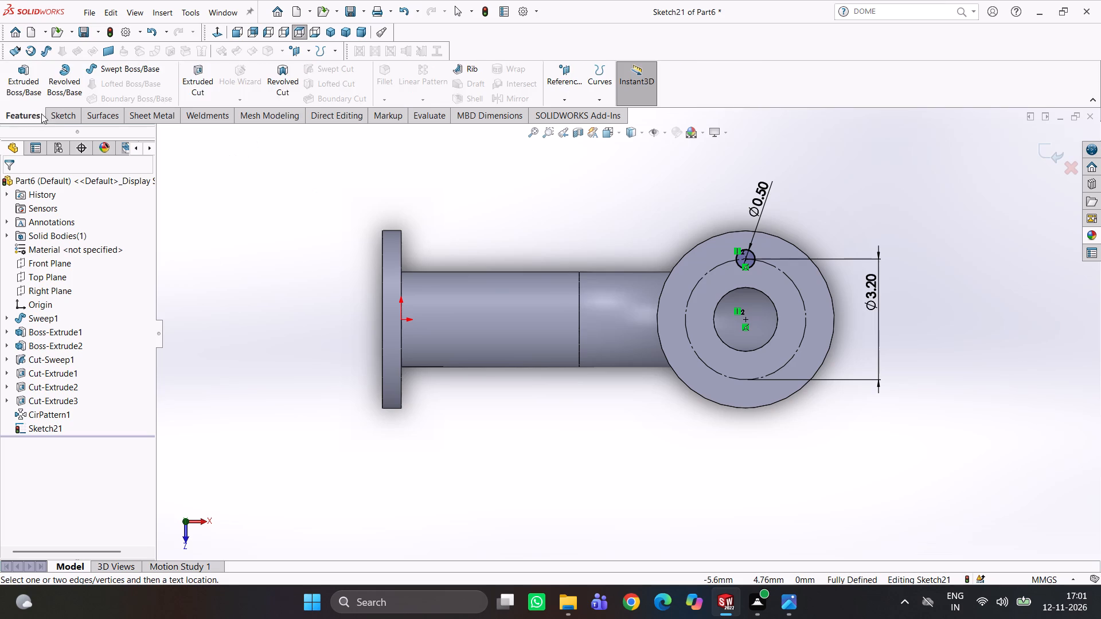
left_click(197, 72)
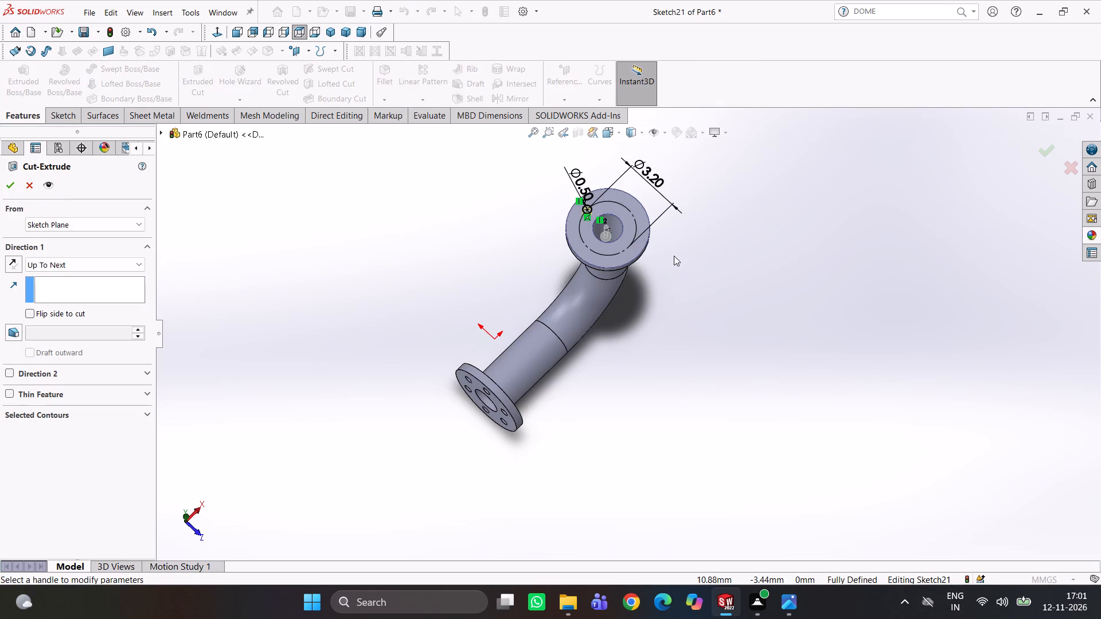
middle_click_drag(756, 240, 844, 111)
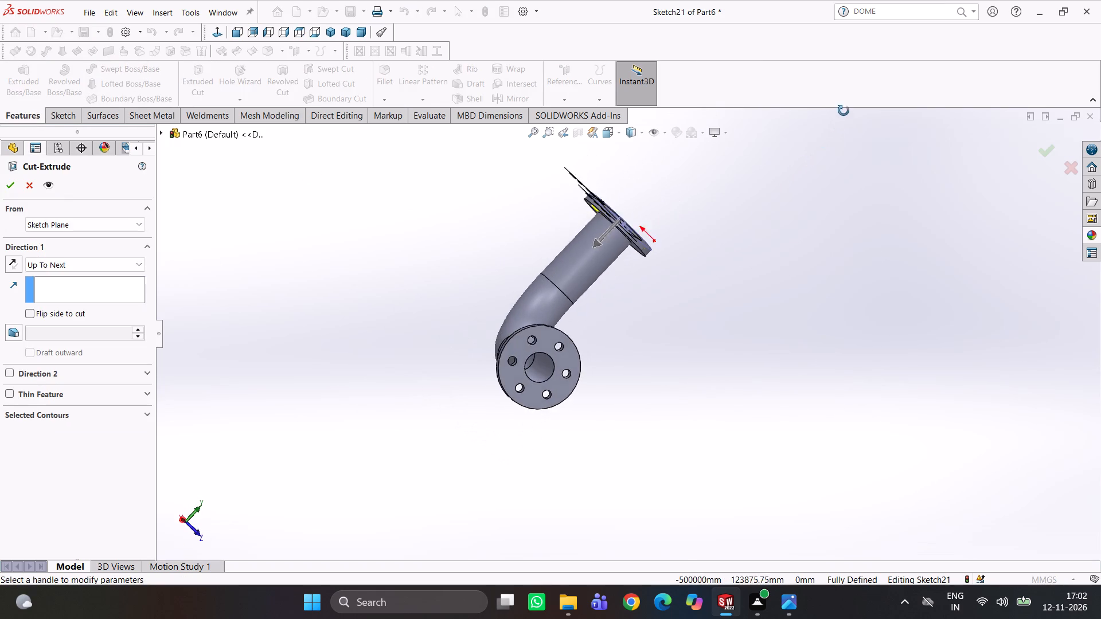
middle_click_drag(844, 111, 743, 194)
left_click(8, 182)
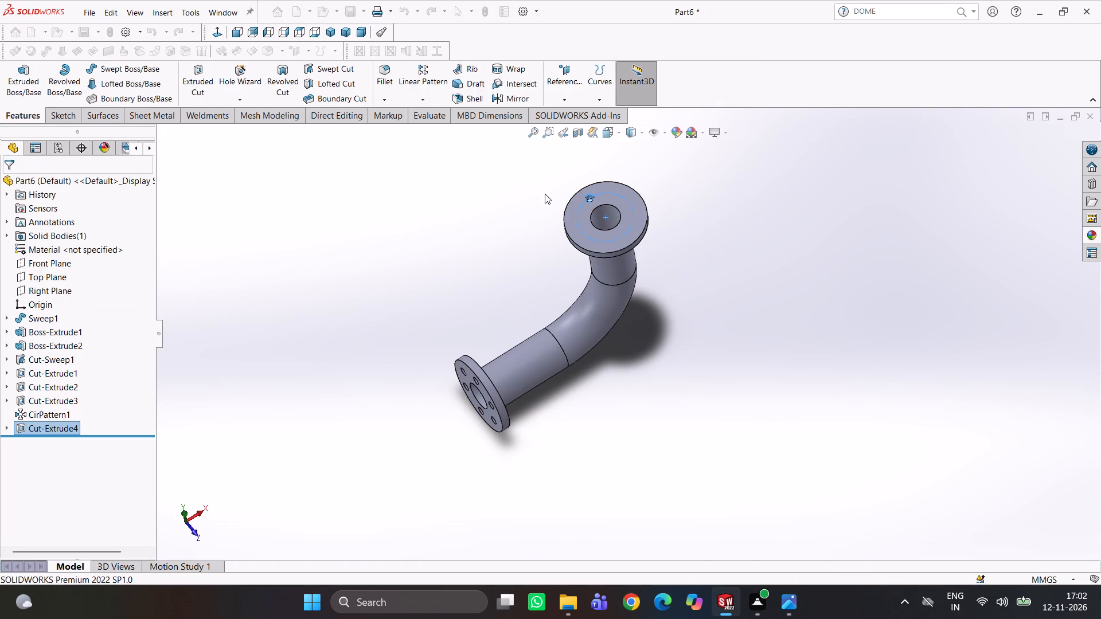
Circular-pattern the 0.5 mm bolt-hole cut around the vertical pipe flange's outer edge, with 6 equally spaced instances over 360 degrees.
left_click(417, 95)
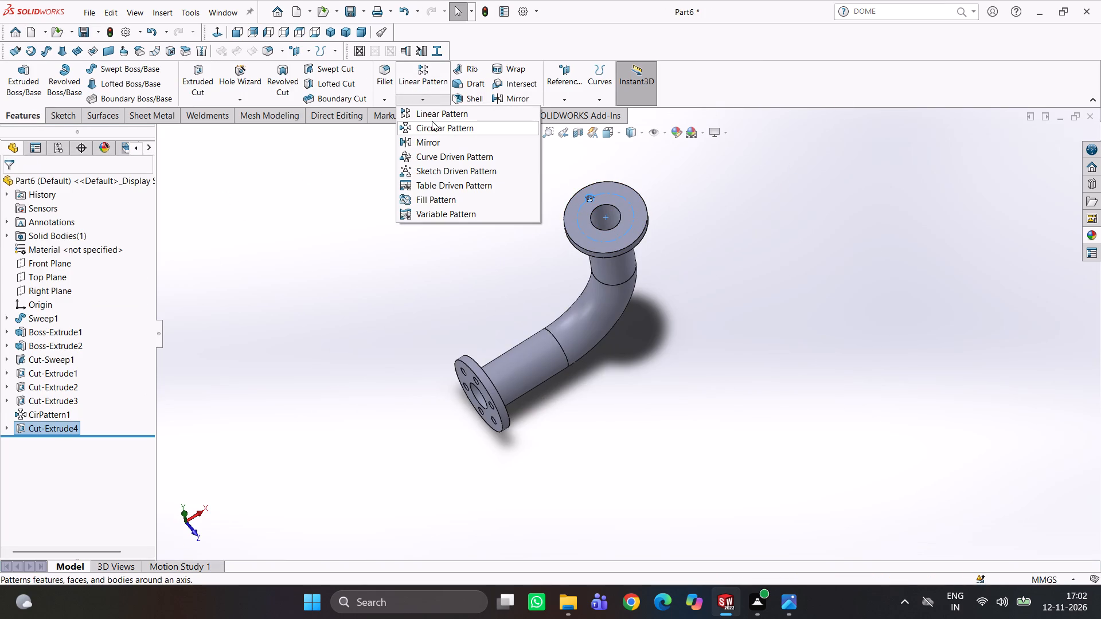
left_click(432, 121)
scroll(575, 207, "down", 12)
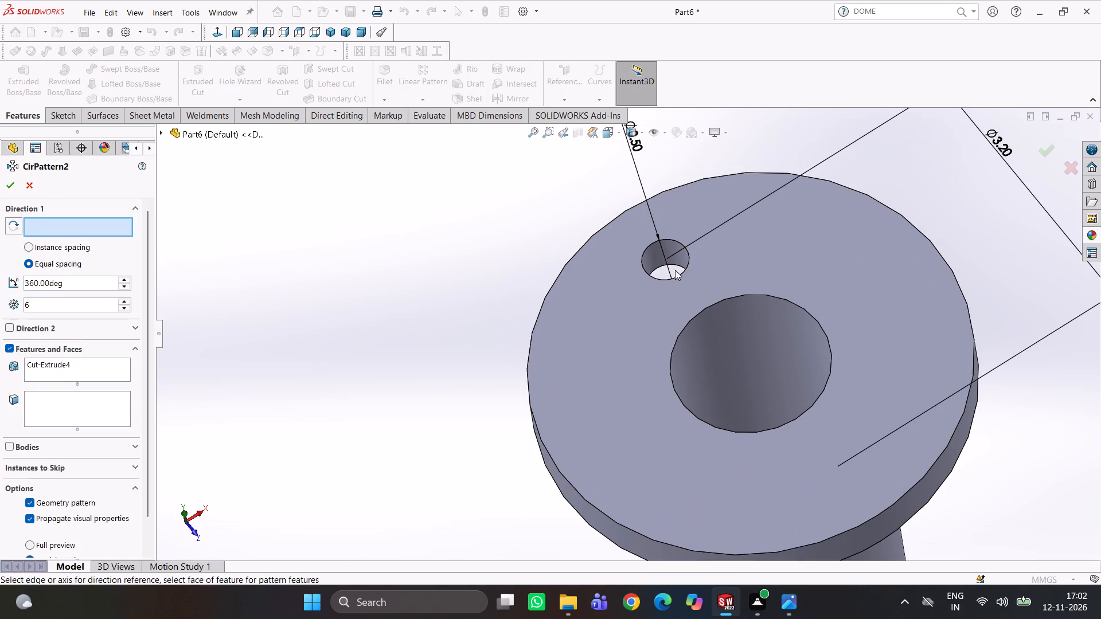
left_click(654, 257)
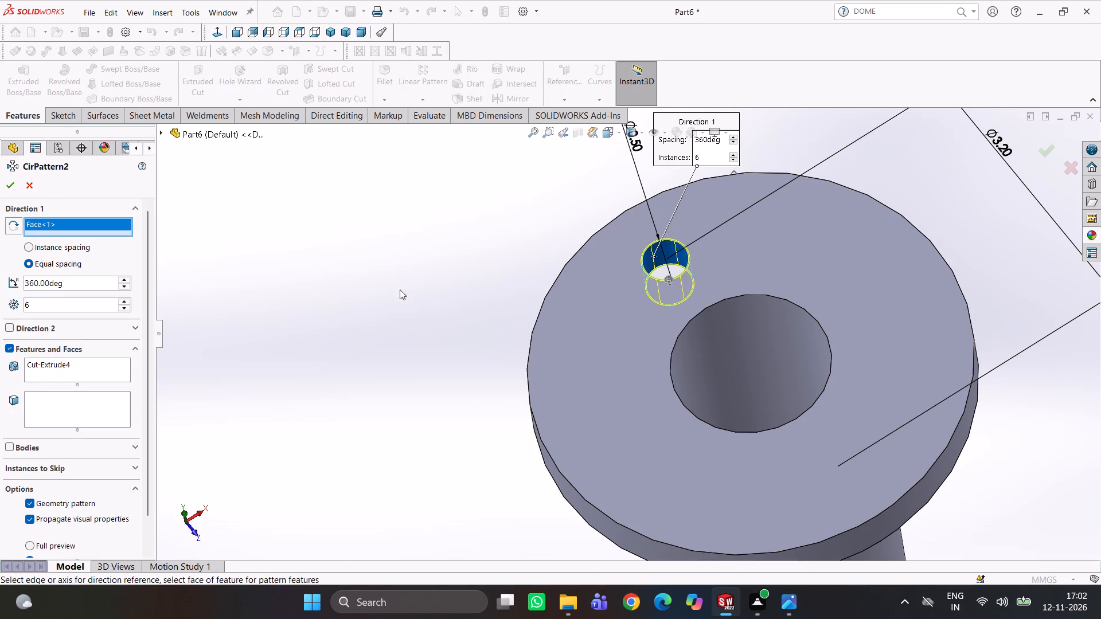
left_click(75, 219)
right_click(79, 224)
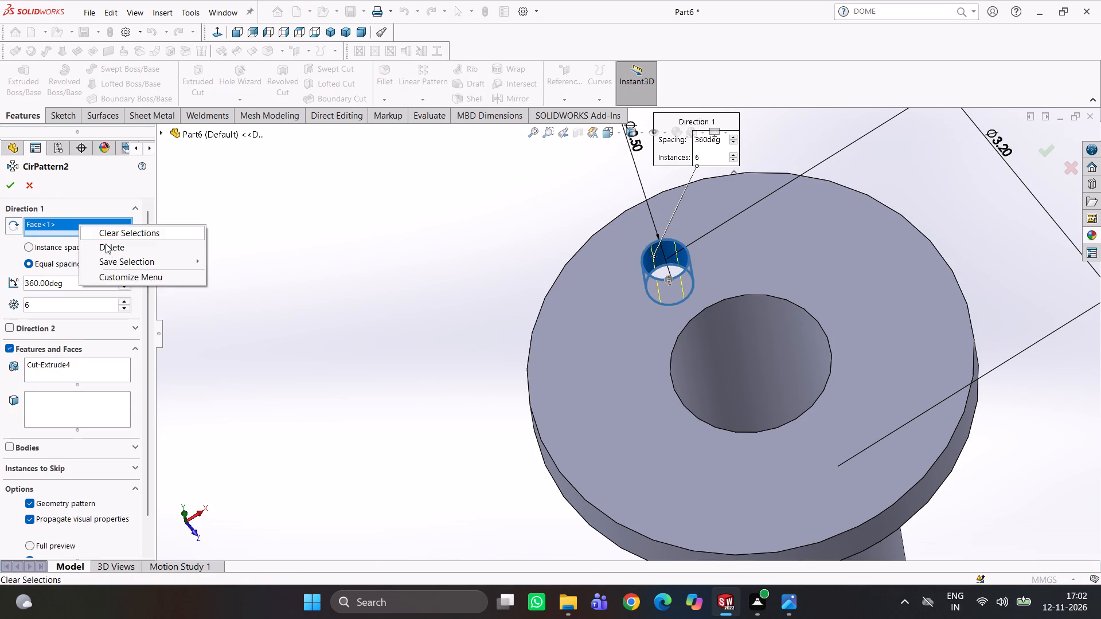
left_click(108, 246)
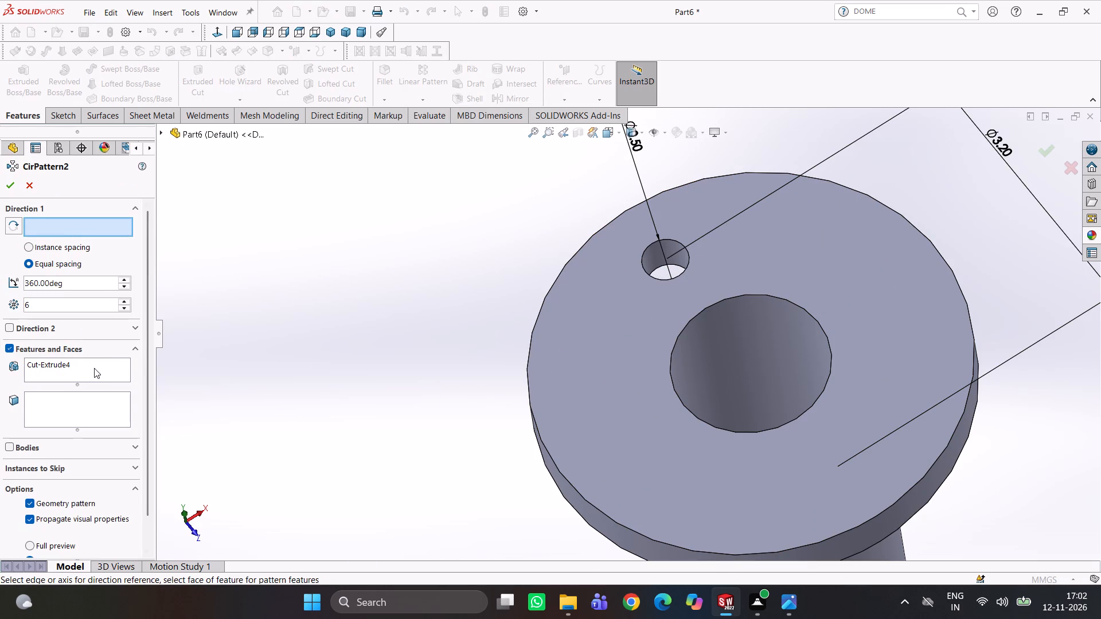
left_click(94, 368)
left_click(83, 225)
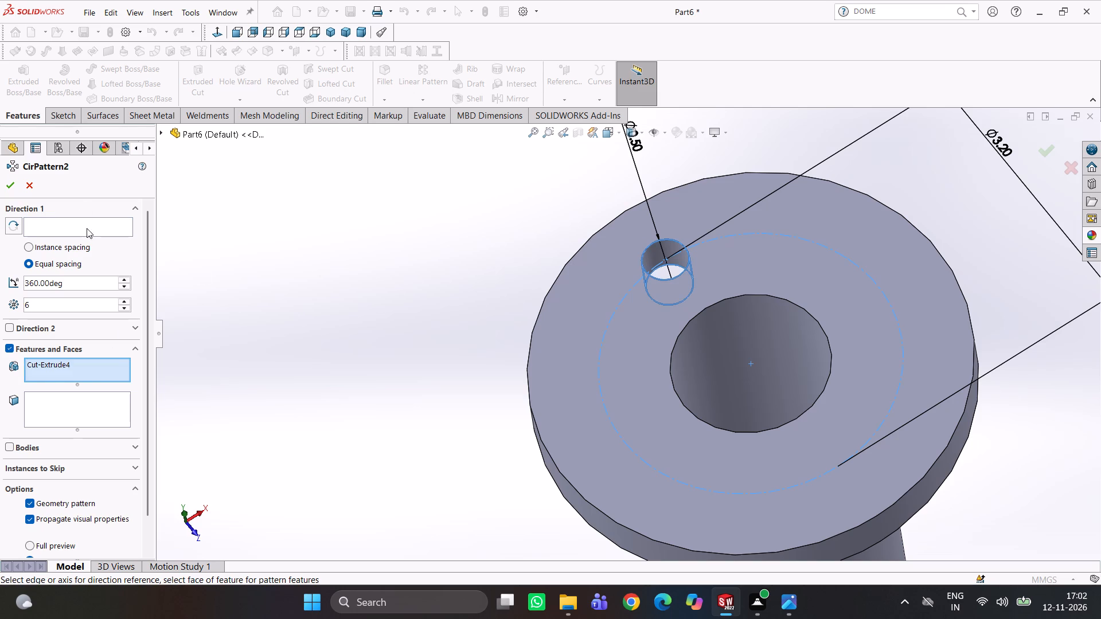
left_click(561, 270)
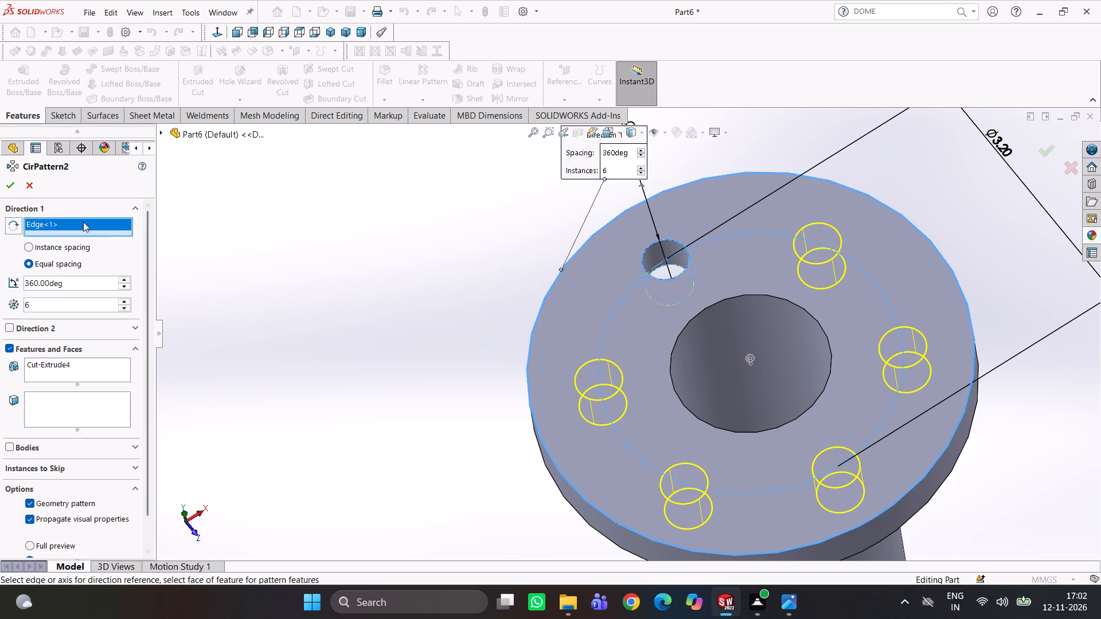
left_click(13, 190)
left_click(400, 305)
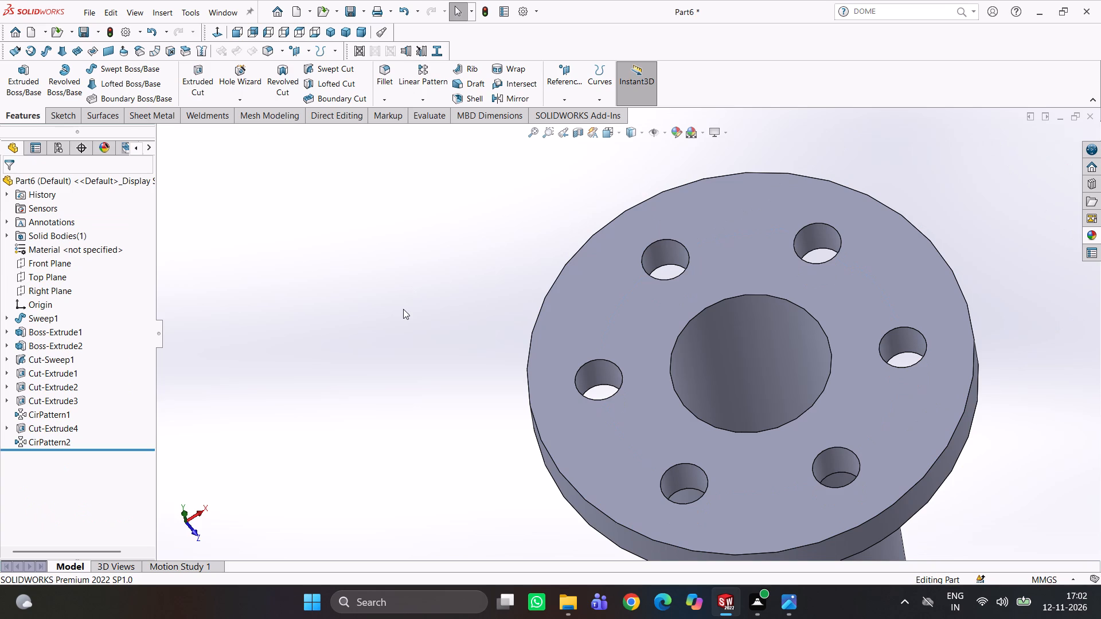
Set up a reference plane parallel to the Top Plane, with flipped offset, 5 mm below it.
scroll(515, 275, "up", 4)
middle_click_drag(587, 414, 688, 222)
scroll(671, 333, "up", 5)
middle_click_drag(633, 437, 545, 393)
scroll(572, 450, "up", 2)
middle_click_drag(584, 453, 532, 442)
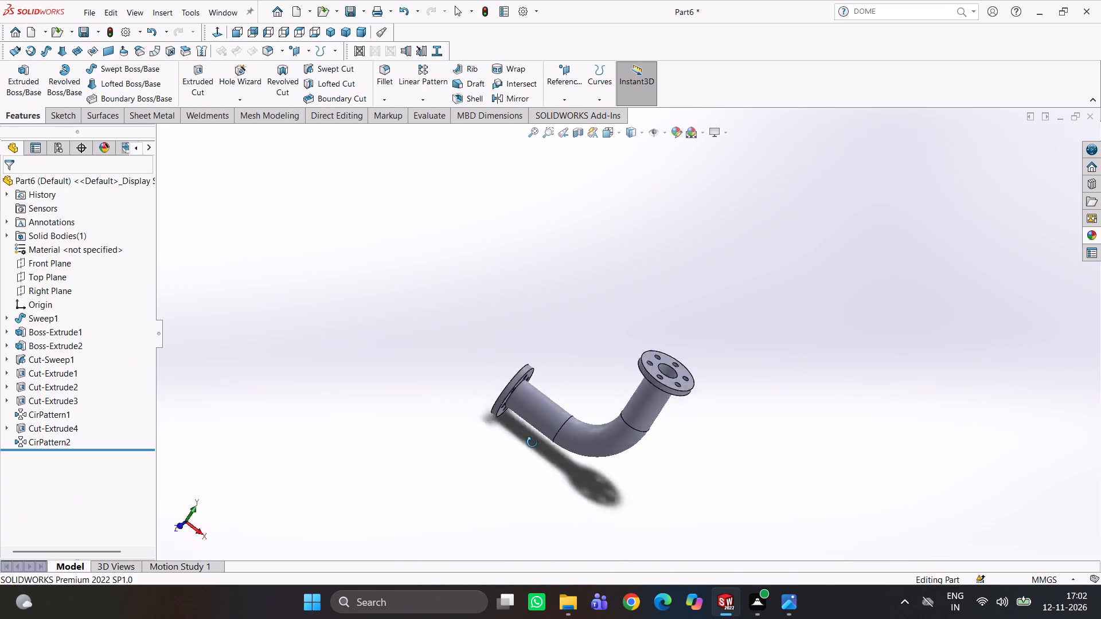
middle_click_drag(532, 442, 577, 360)
scroll(499, 410, "up", 2)
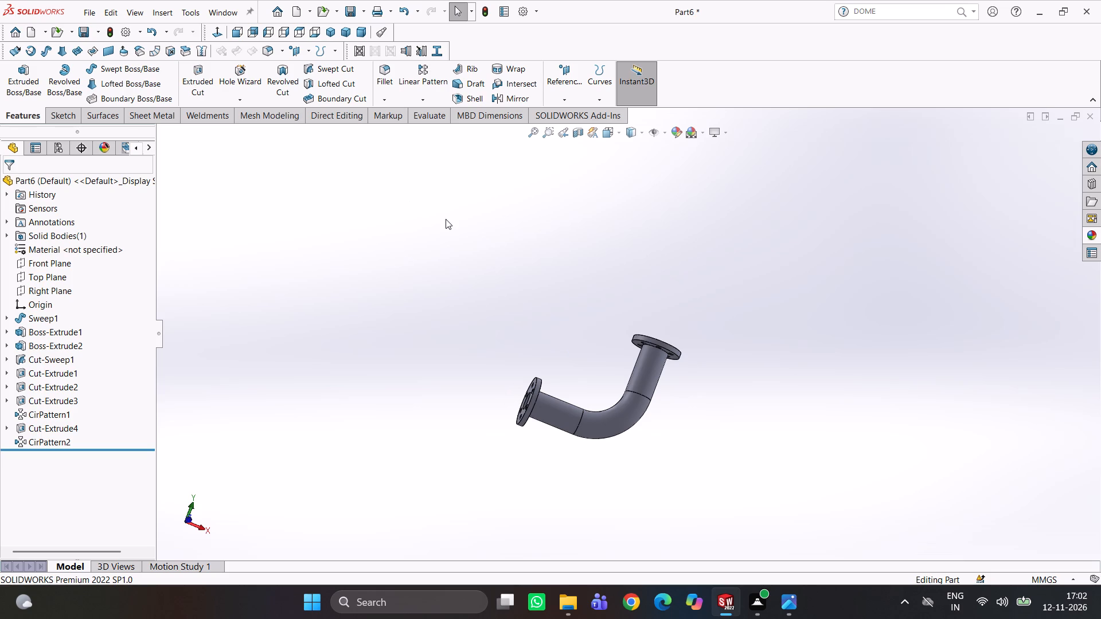
left_click(563, 81)
left_click(569, 114)
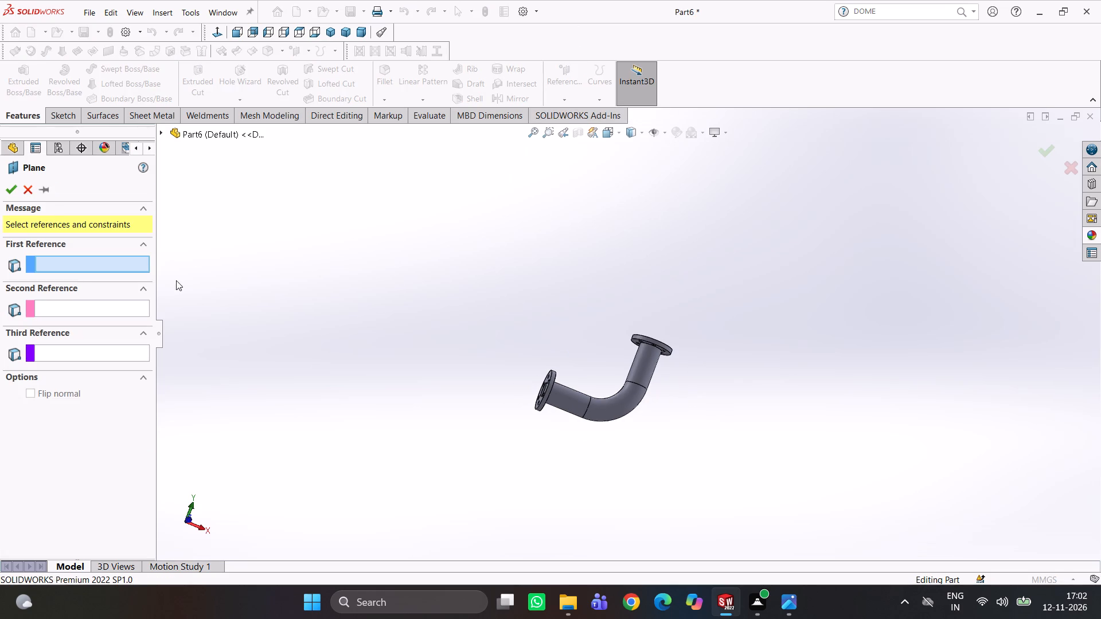
left_click(163, 132)
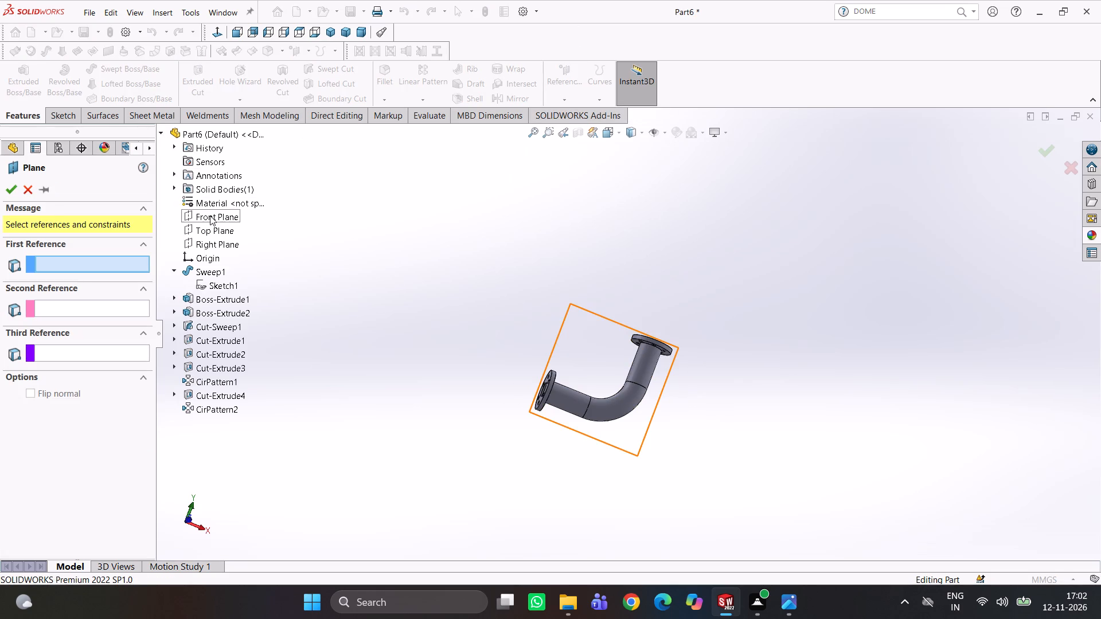
left_click(212, 227)
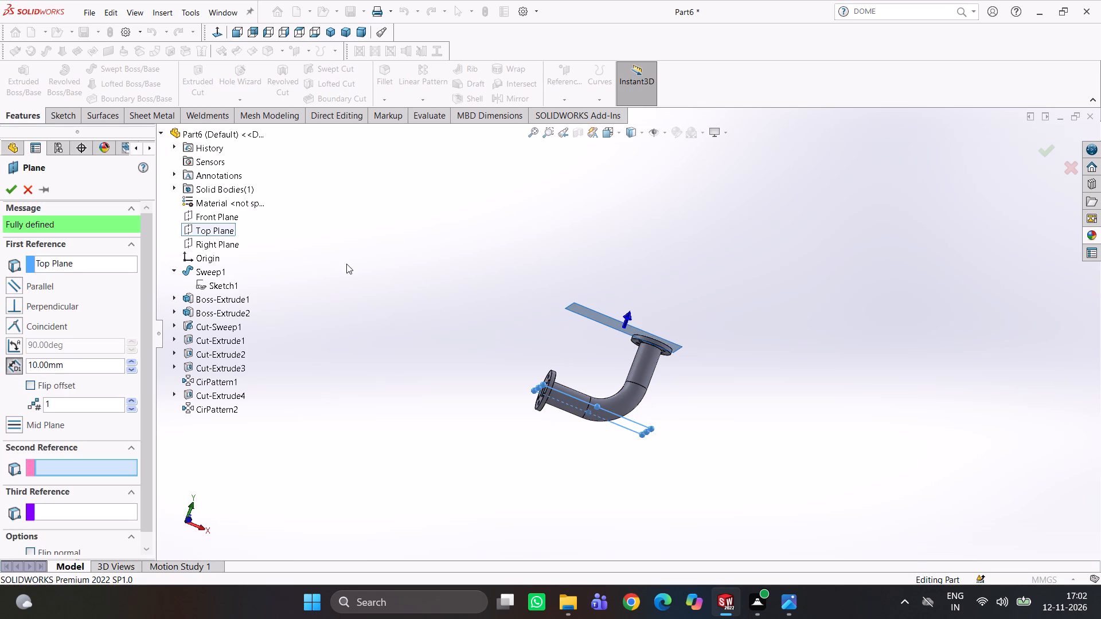
middle_click_drag(382, 264, 373, 285)
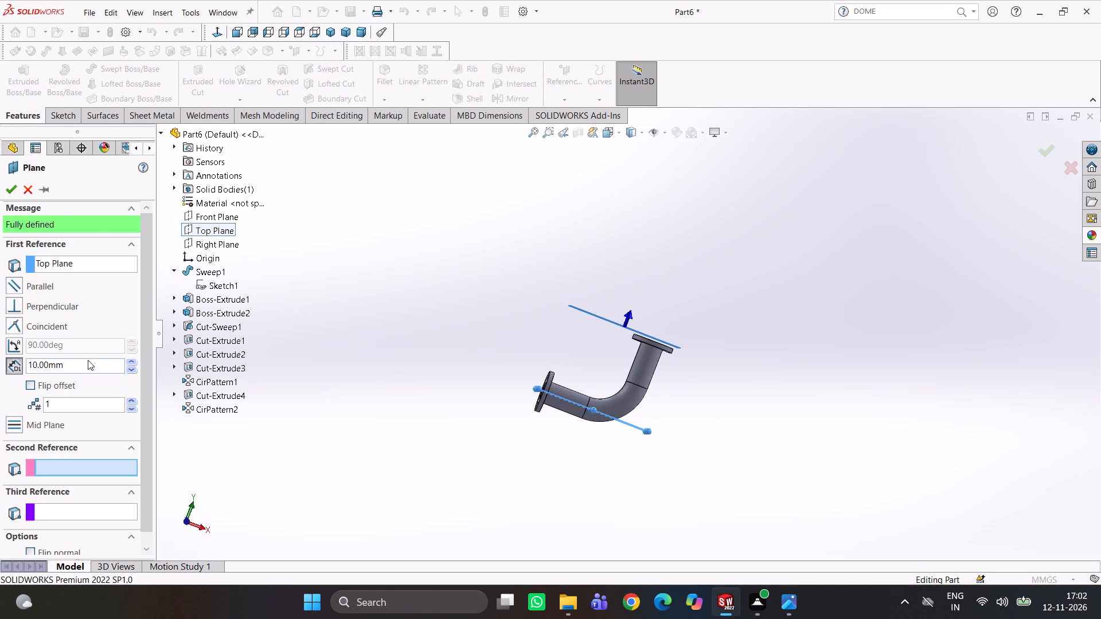
left_click(33, 382)
left_click_drag(77, 366, 13, 366)
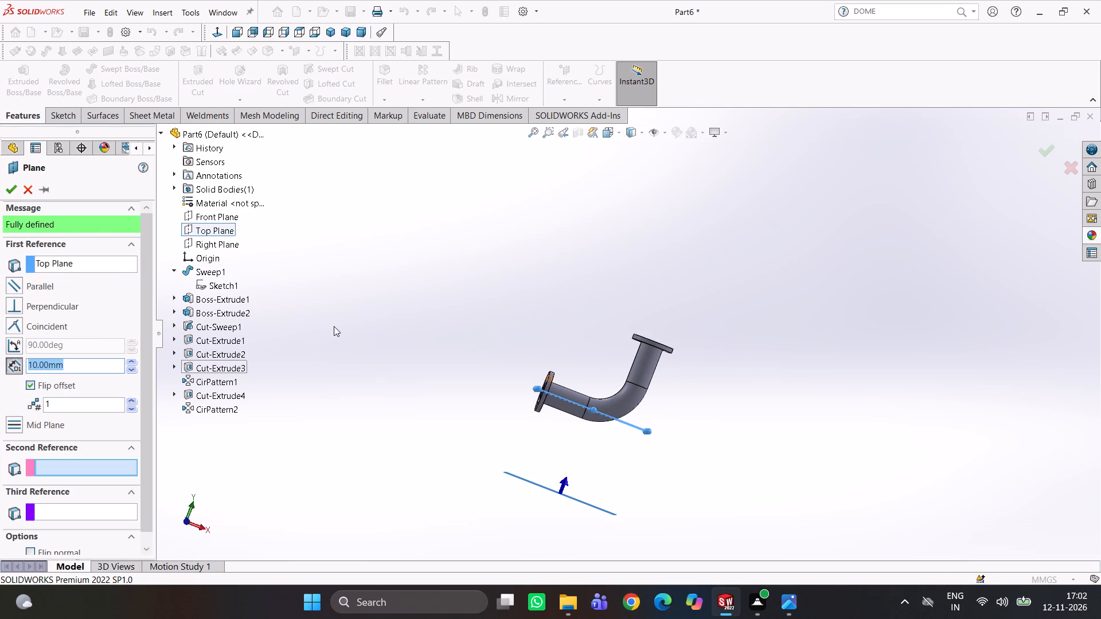
key("5")
key("Return")
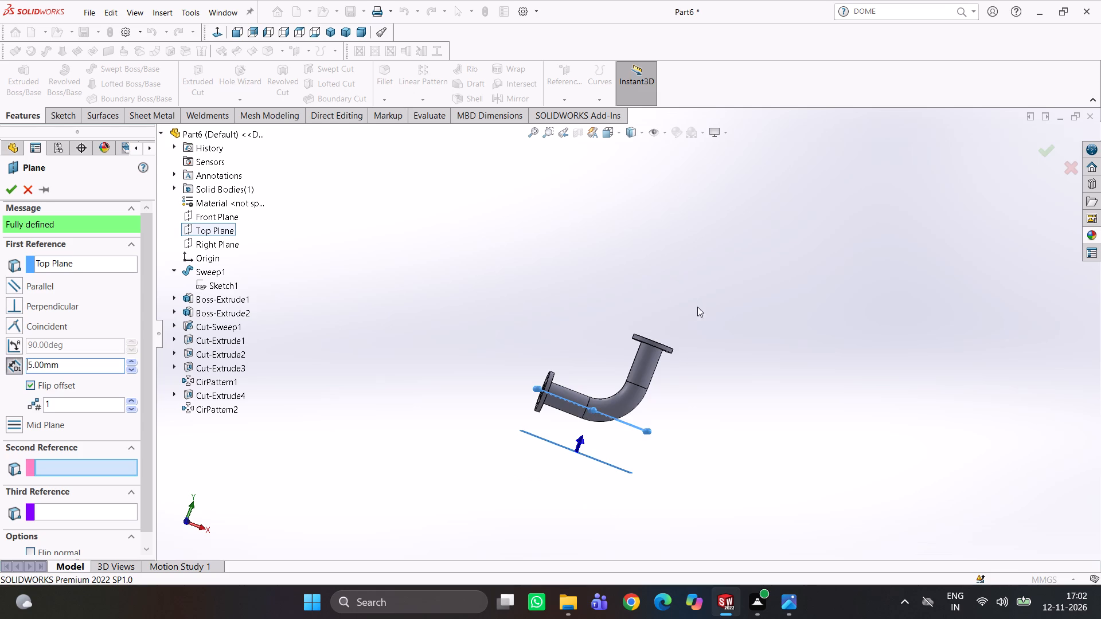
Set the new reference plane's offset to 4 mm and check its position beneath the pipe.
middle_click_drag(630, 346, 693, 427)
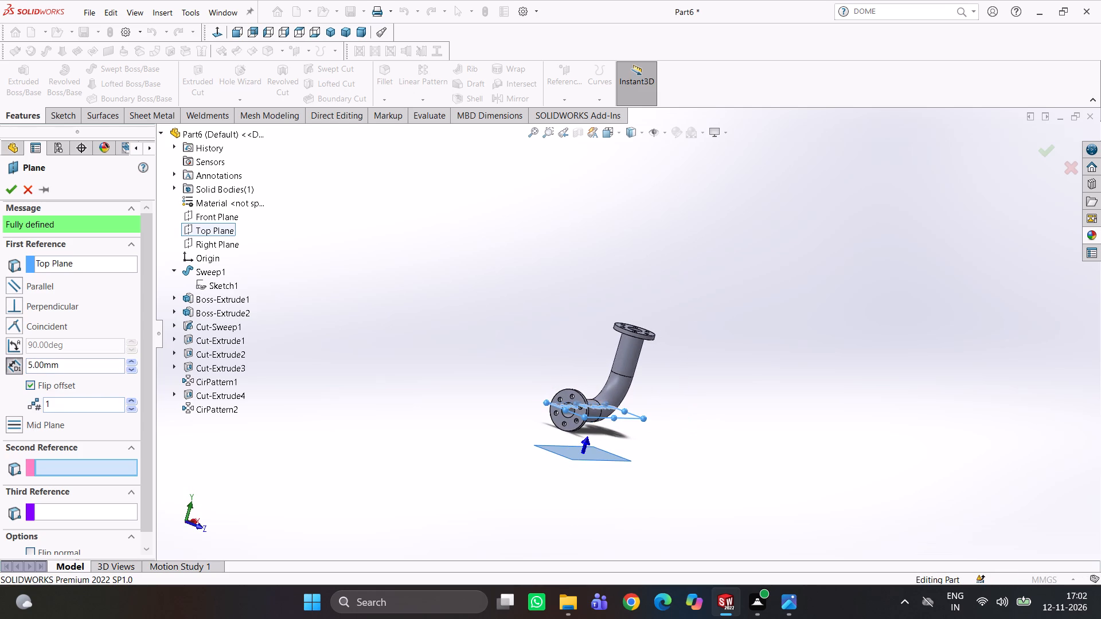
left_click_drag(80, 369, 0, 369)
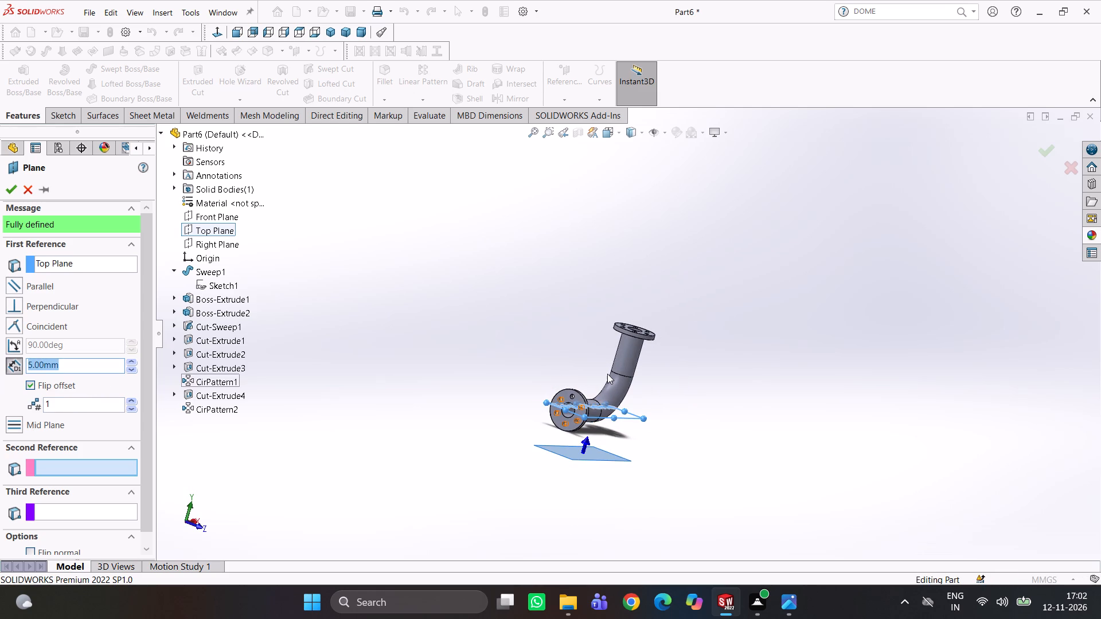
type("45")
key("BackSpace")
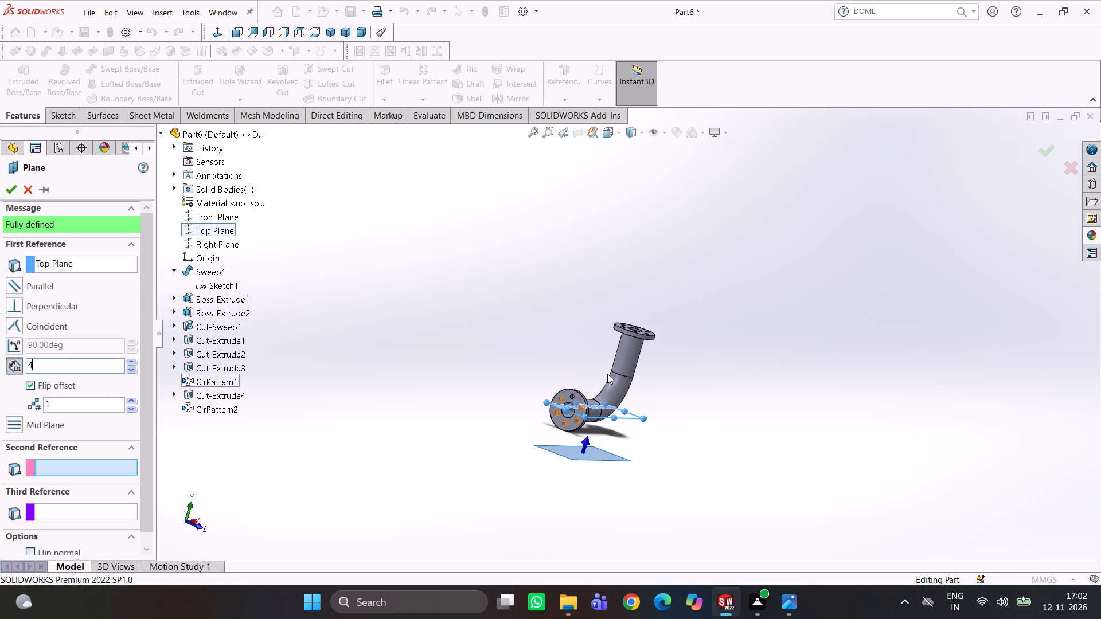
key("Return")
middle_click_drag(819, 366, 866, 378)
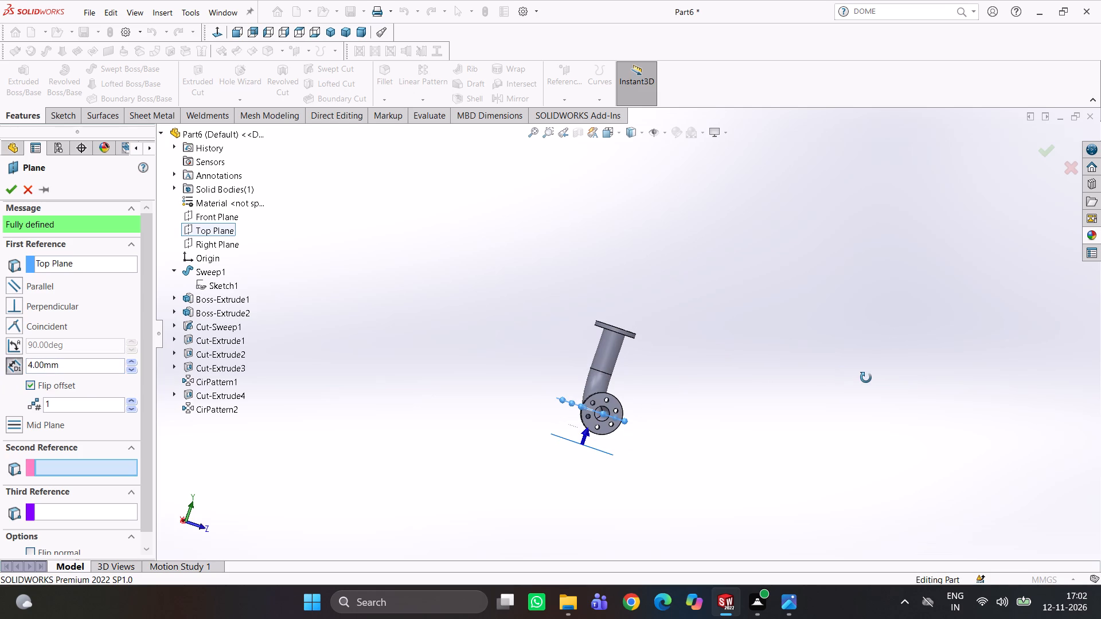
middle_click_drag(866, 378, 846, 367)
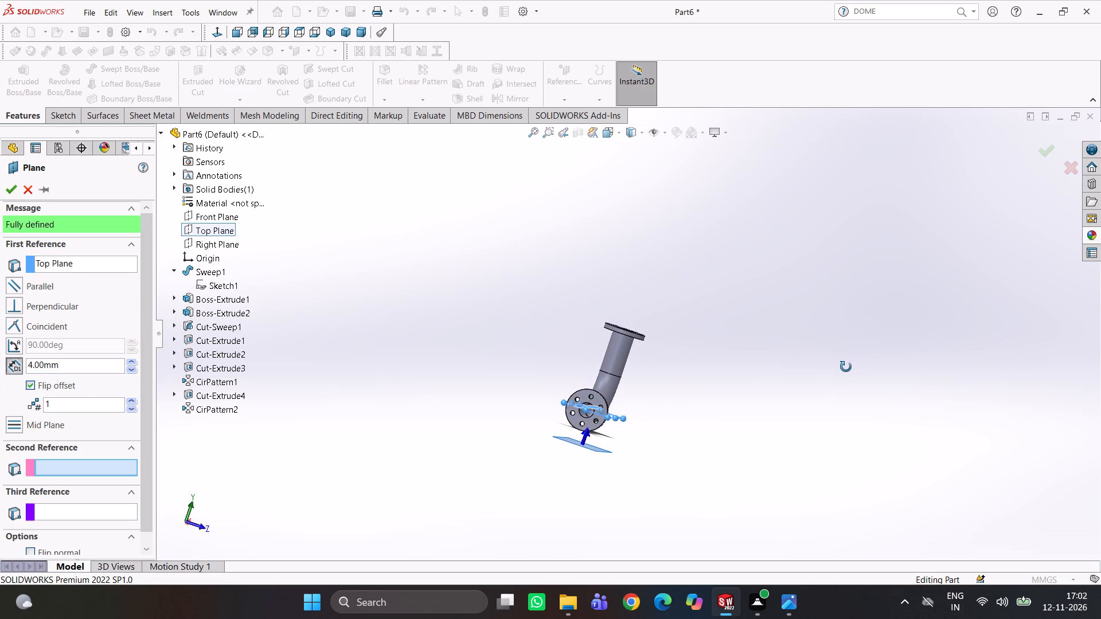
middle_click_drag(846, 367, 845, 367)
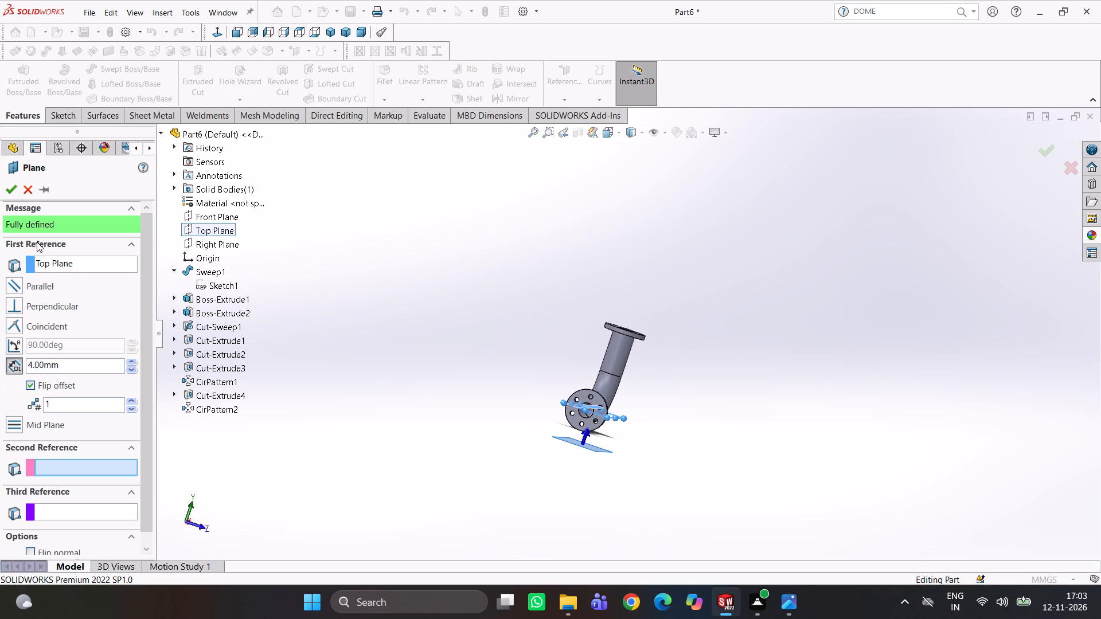
Set the reference plane's offset to 3 mm below the Top Plane and create the plane.
left_click_drag(77, 365, 2, 378)
key("3")
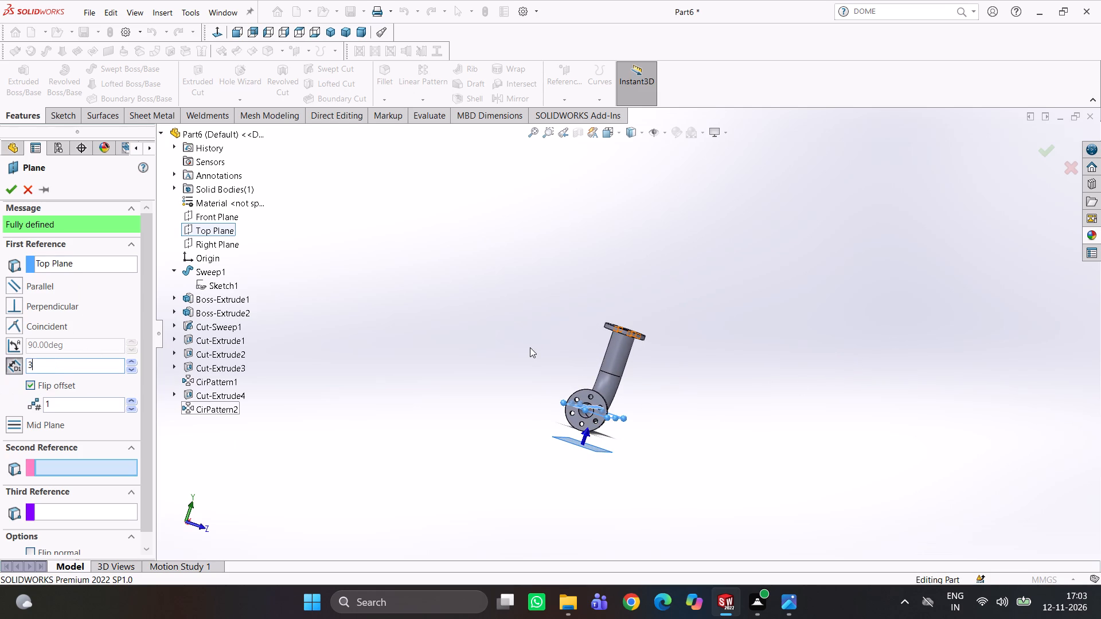
key("Return")
middle_click_drag(634, 439, 663, 403)
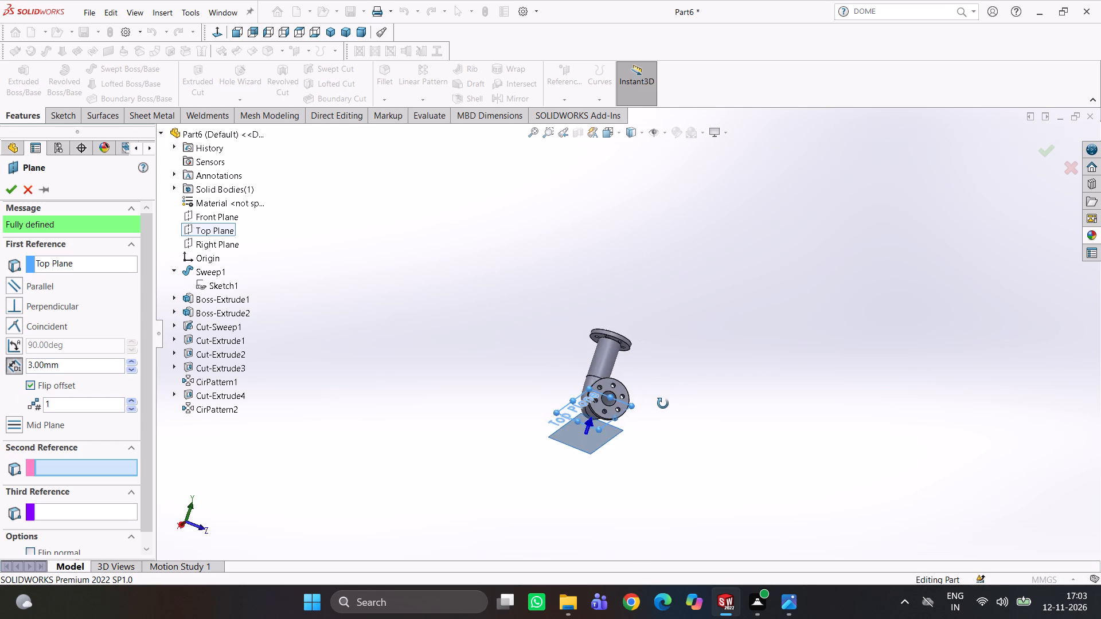
middle_click_drag(663, 403, 578, 398)
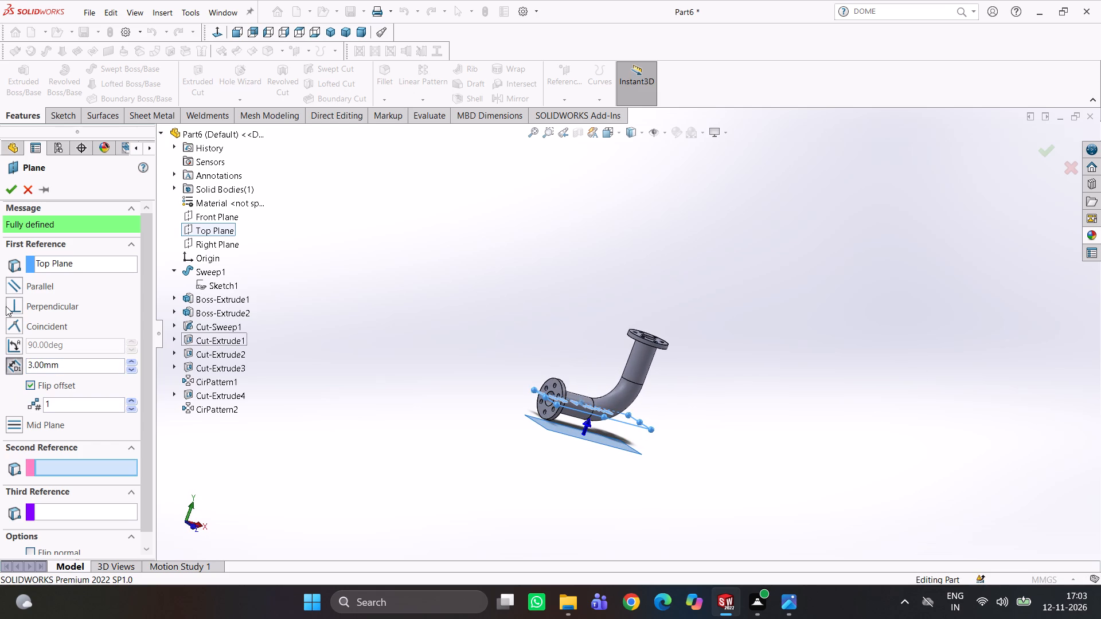
left_click(6, 197)
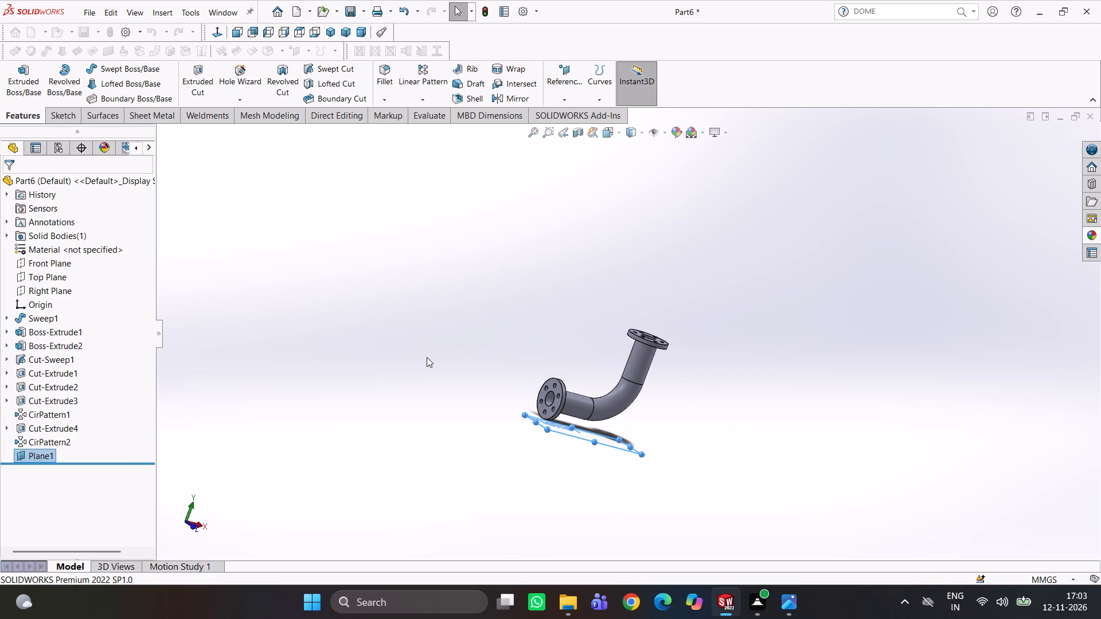
left_click(428, 358)
Open a new sketch on the offset plane beneath the pipe.
middle_click_drag(529, 403, 468, 202)
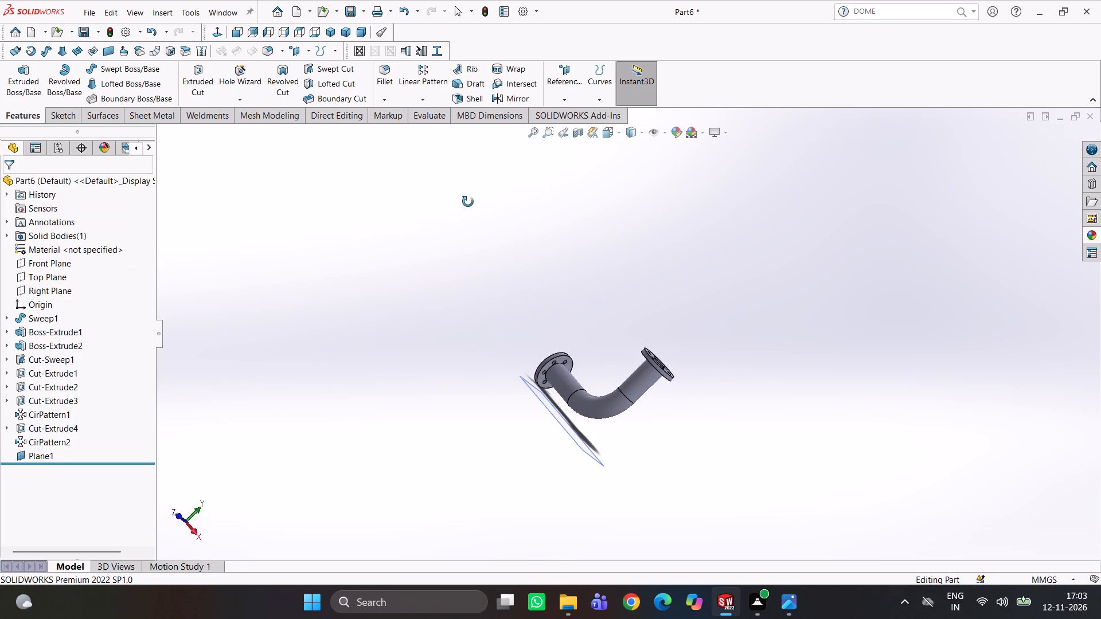
middle_click_drag(468, 202, 569, 219)
middle_click_drag(719, 421, 620, 468)
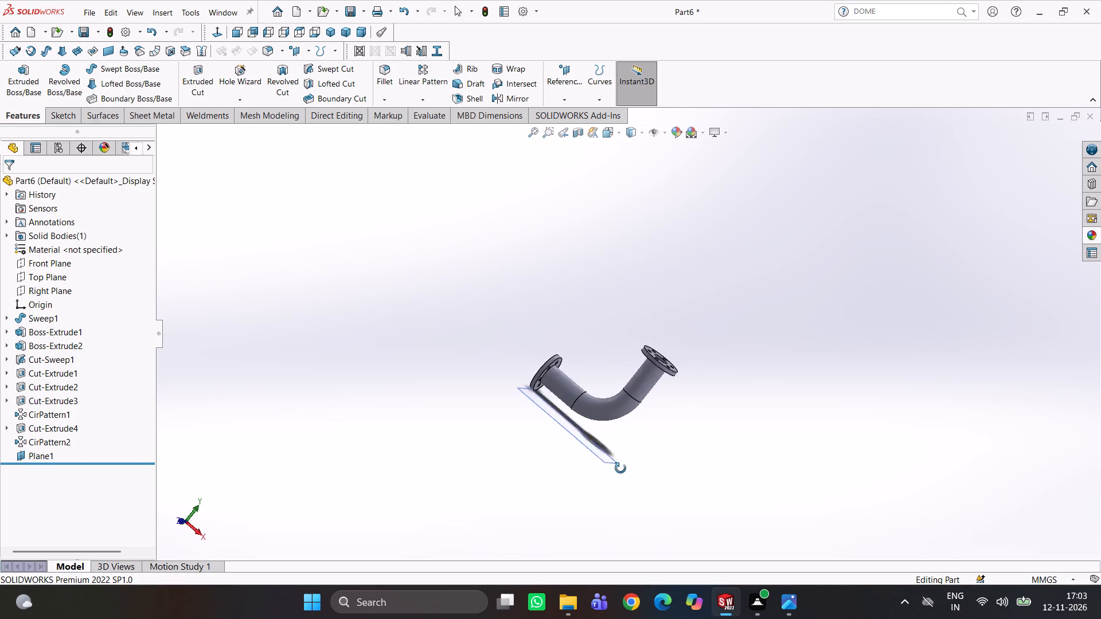
middle_click_drag(620, 468, 618, 470)
left_click(581, 446)
left_click(631, 413)
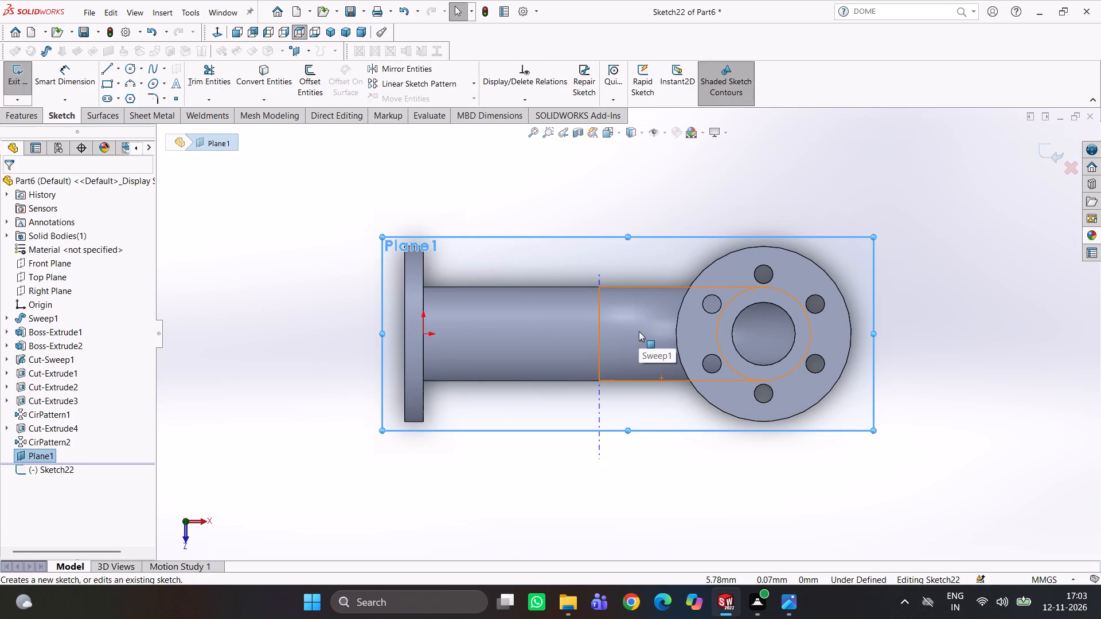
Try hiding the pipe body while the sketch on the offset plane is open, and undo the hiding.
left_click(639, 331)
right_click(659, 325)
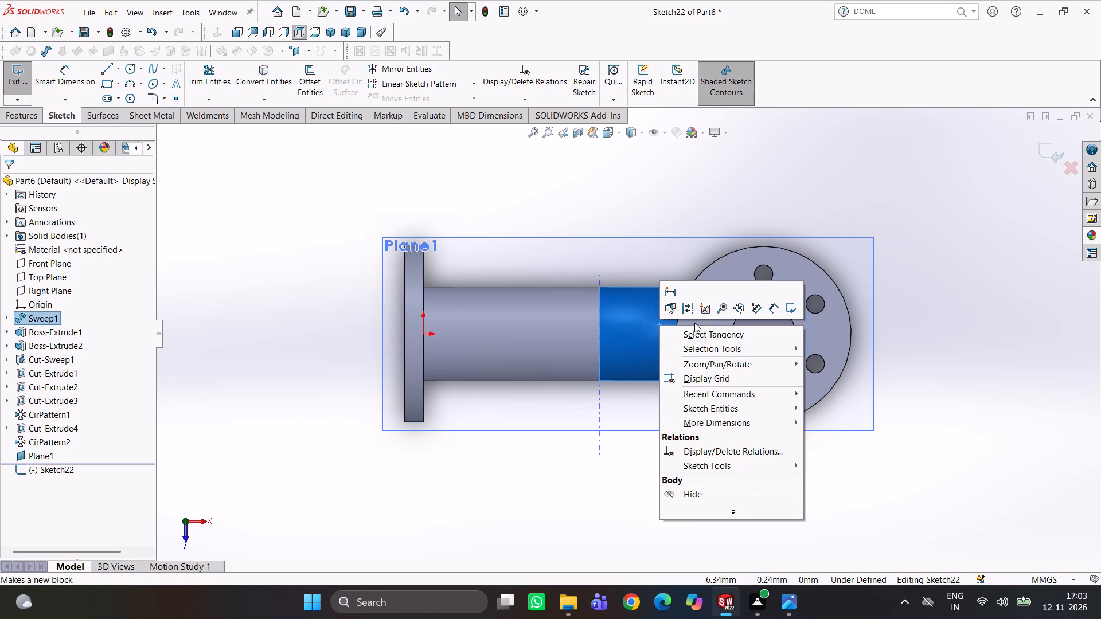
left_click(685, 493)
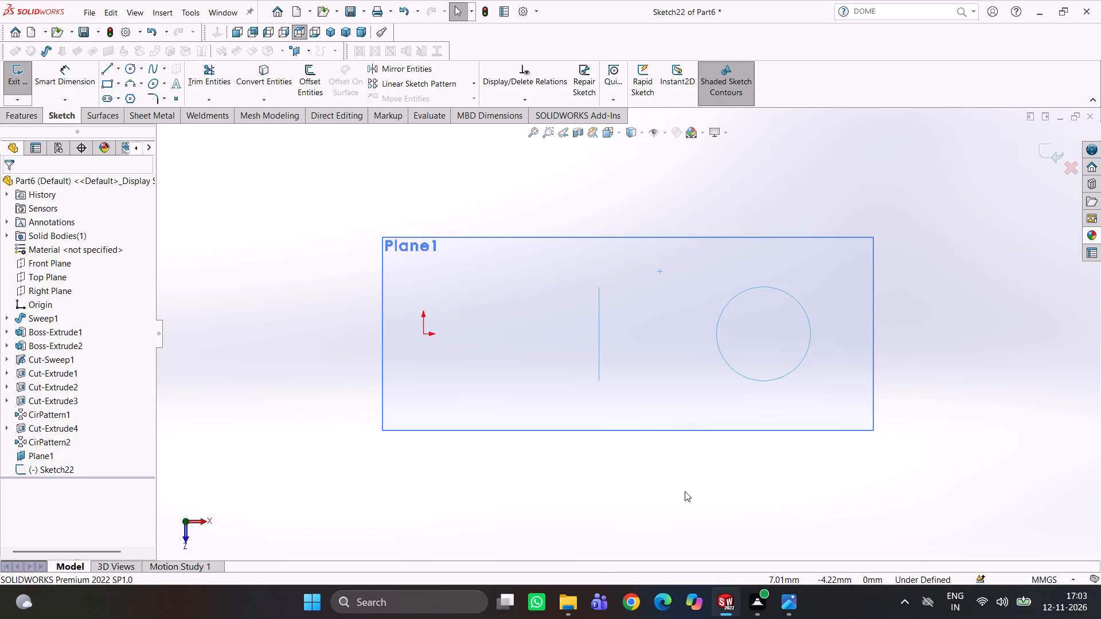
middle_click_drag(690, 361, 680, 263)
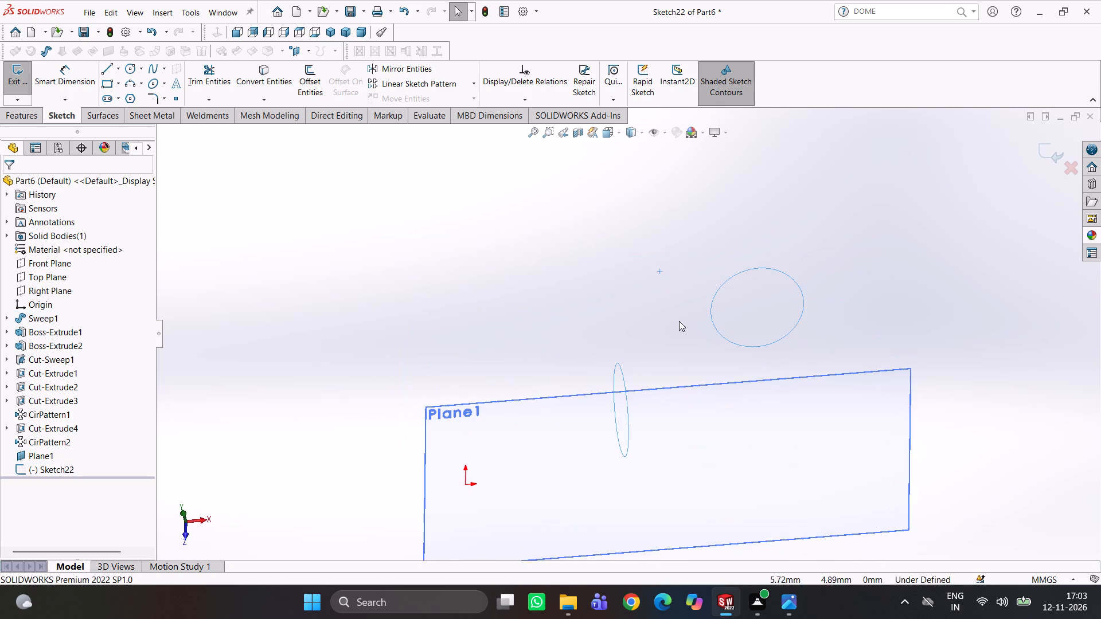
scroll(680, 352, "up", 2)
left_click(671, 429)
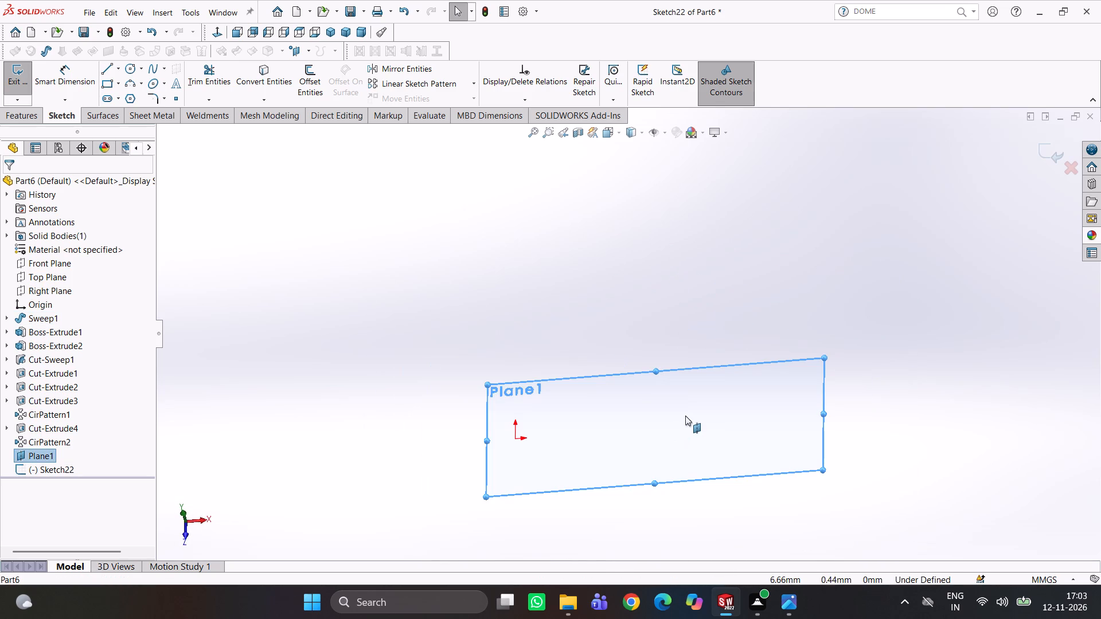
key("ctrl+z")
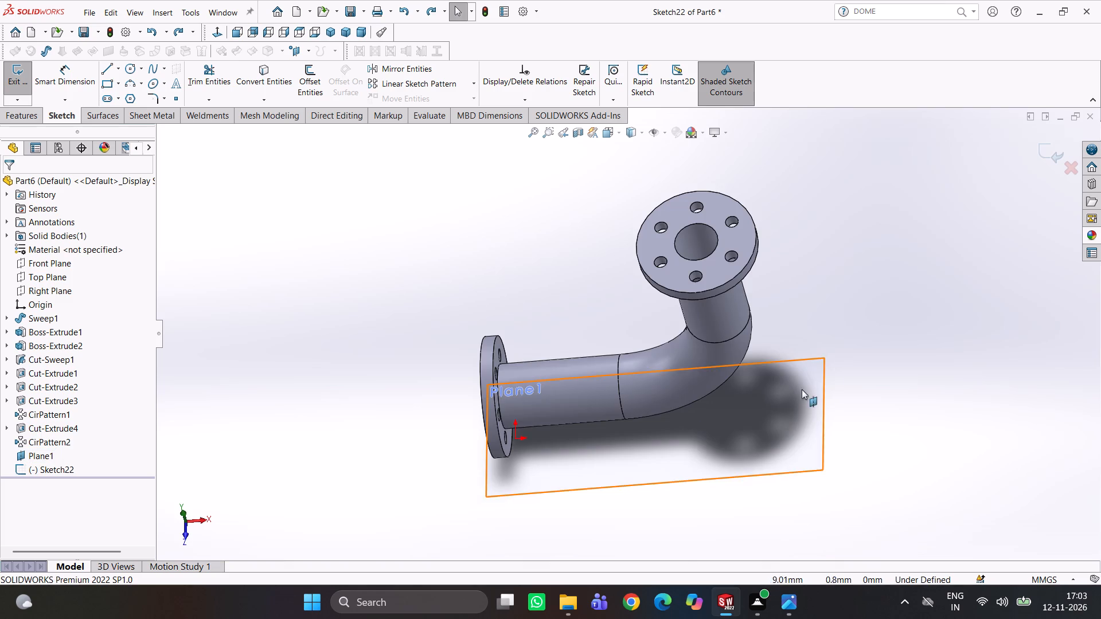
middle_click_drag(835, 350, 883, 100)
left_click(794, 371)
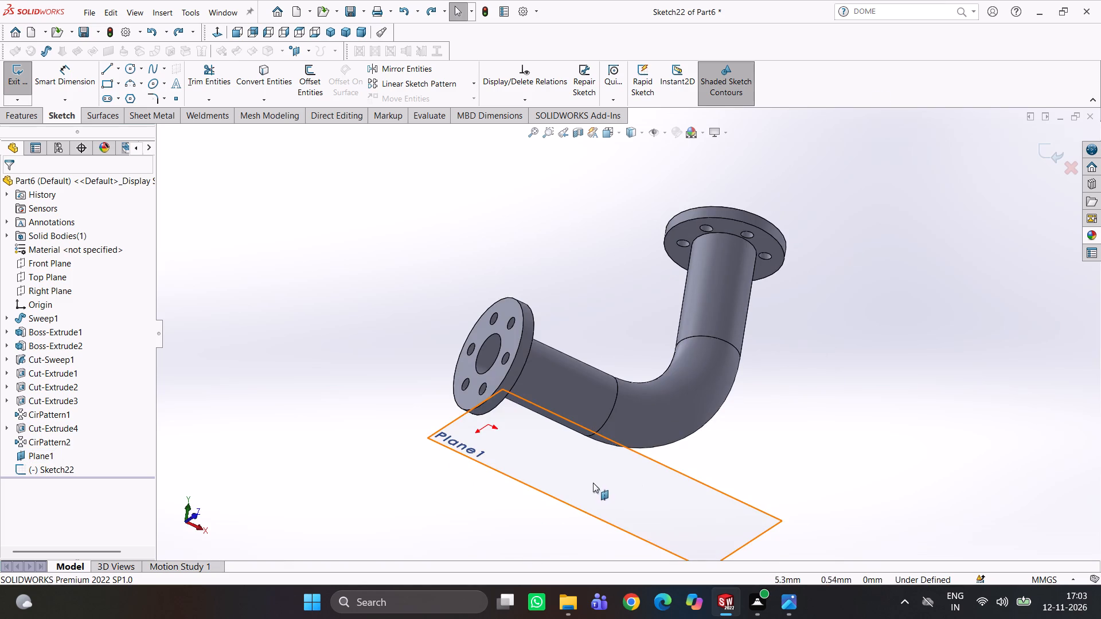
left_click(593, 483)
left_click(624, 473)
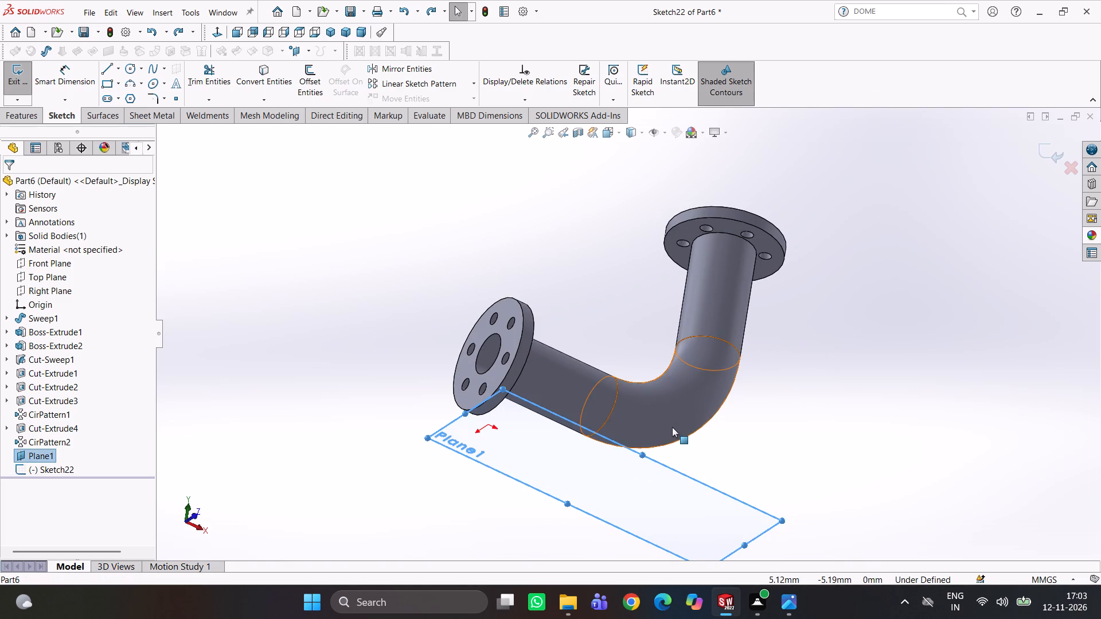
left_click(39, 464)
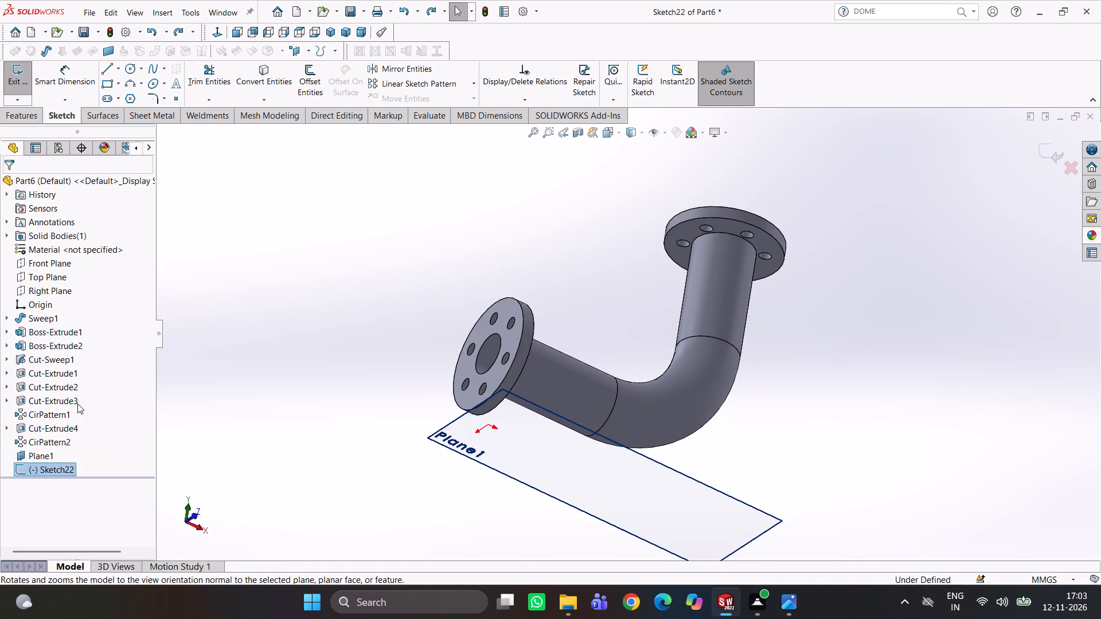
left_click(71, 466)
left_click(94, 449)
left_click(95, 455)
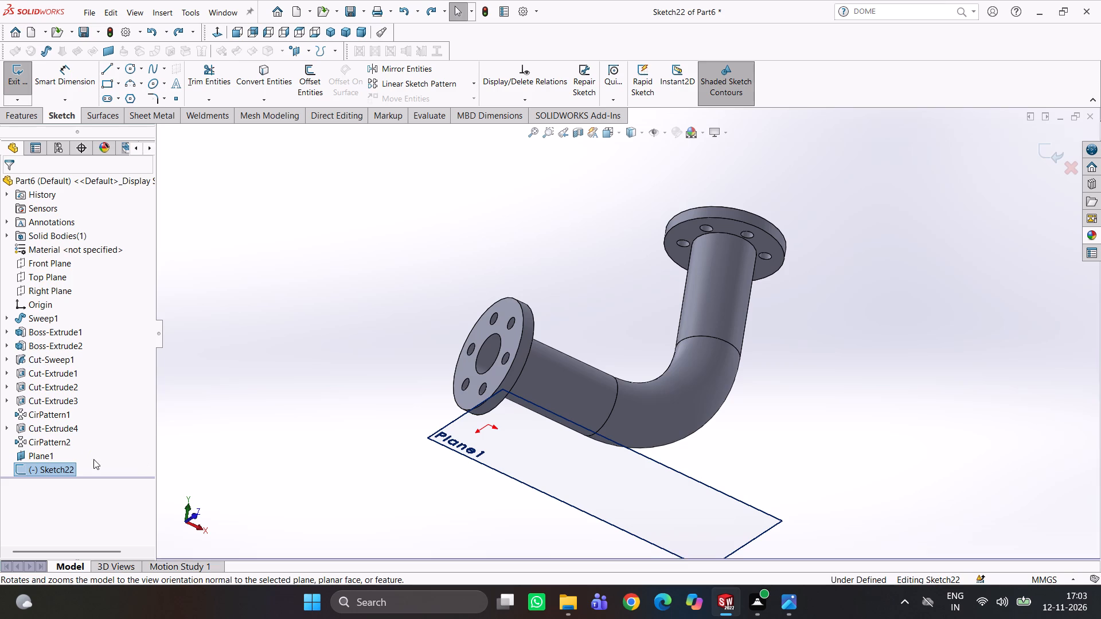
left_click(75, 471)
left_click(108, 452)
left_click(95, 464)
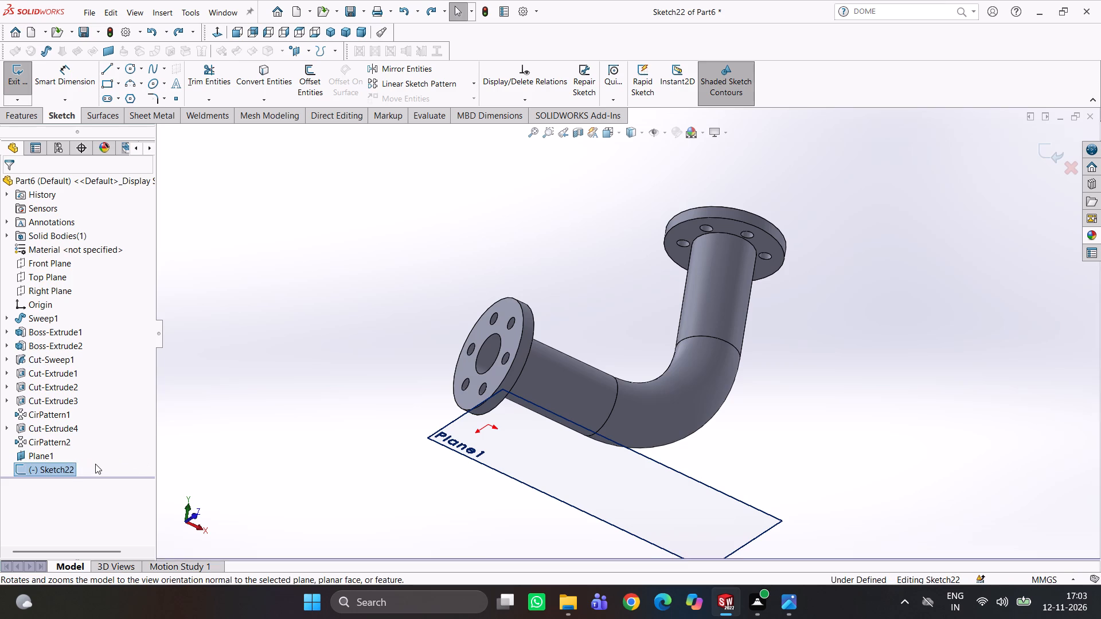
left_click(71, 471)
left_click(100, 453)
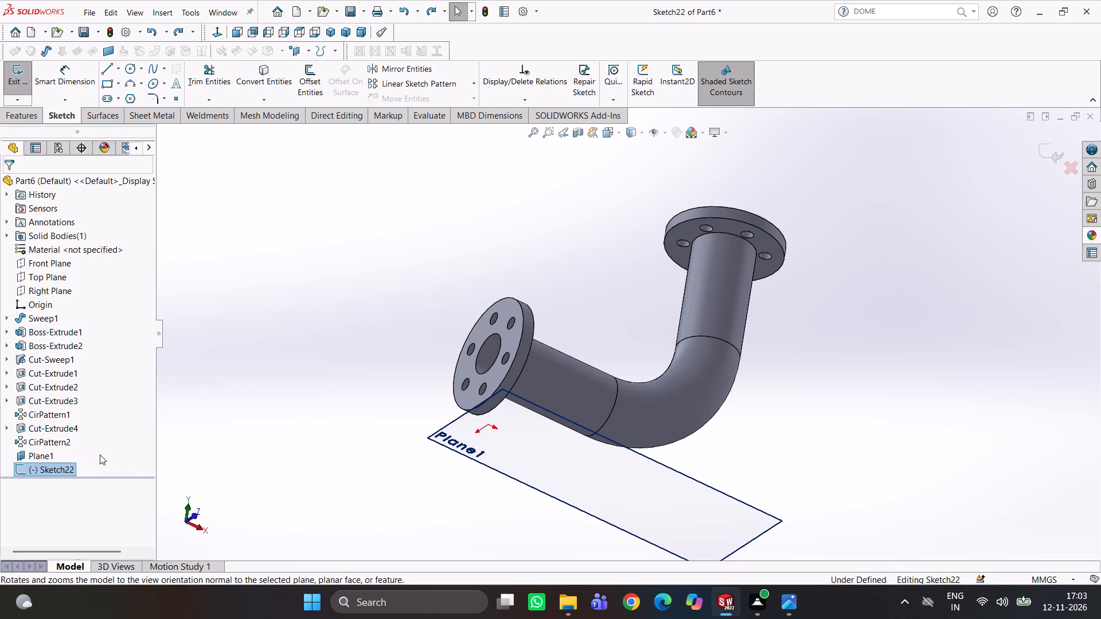
Sketch a horizontal construction line about 8.75 mm long along the pipe's axis, passing through the origin from just outside the end flange.
right_click(73, 471)
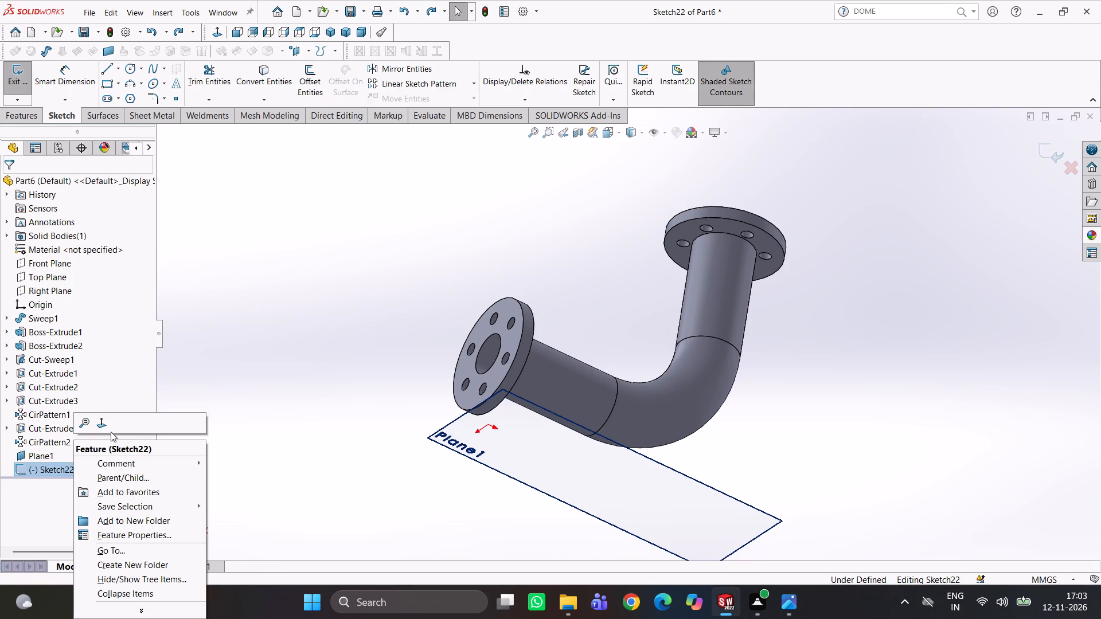
left_click(110, 431)
right_click(72, 464)
left_click(103, 418)
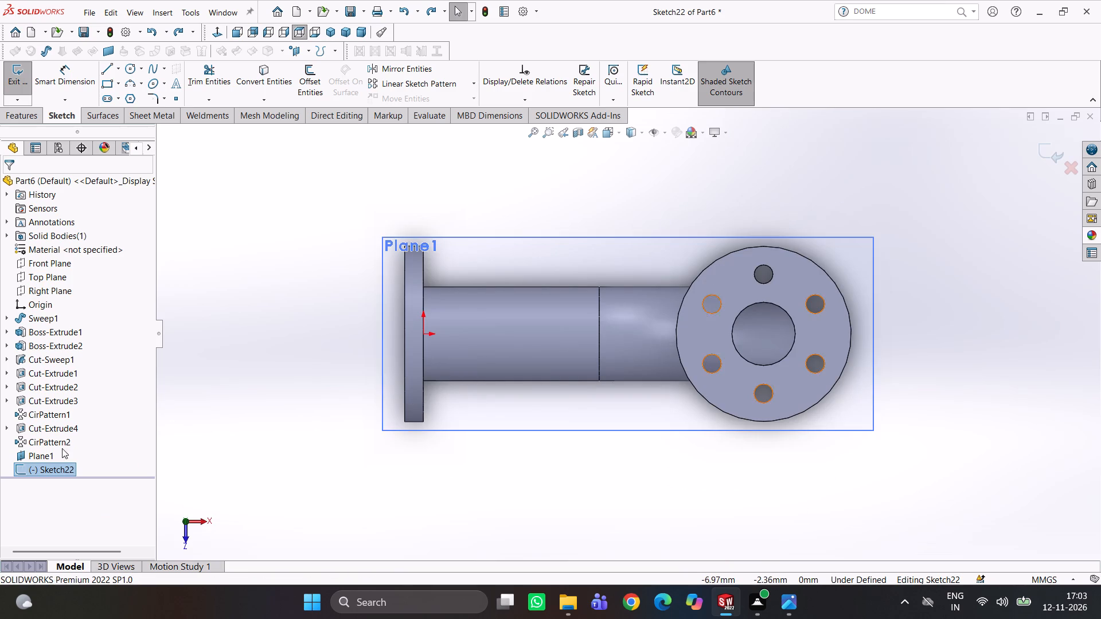
left_click(219, 30)
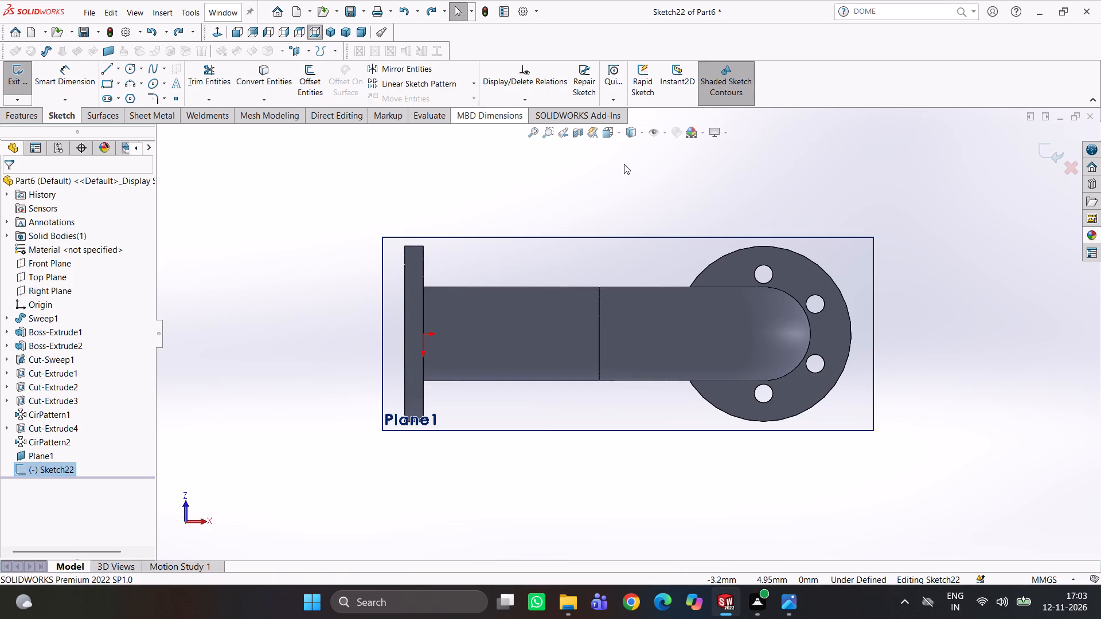
scroll(737, 251, "up", 3)
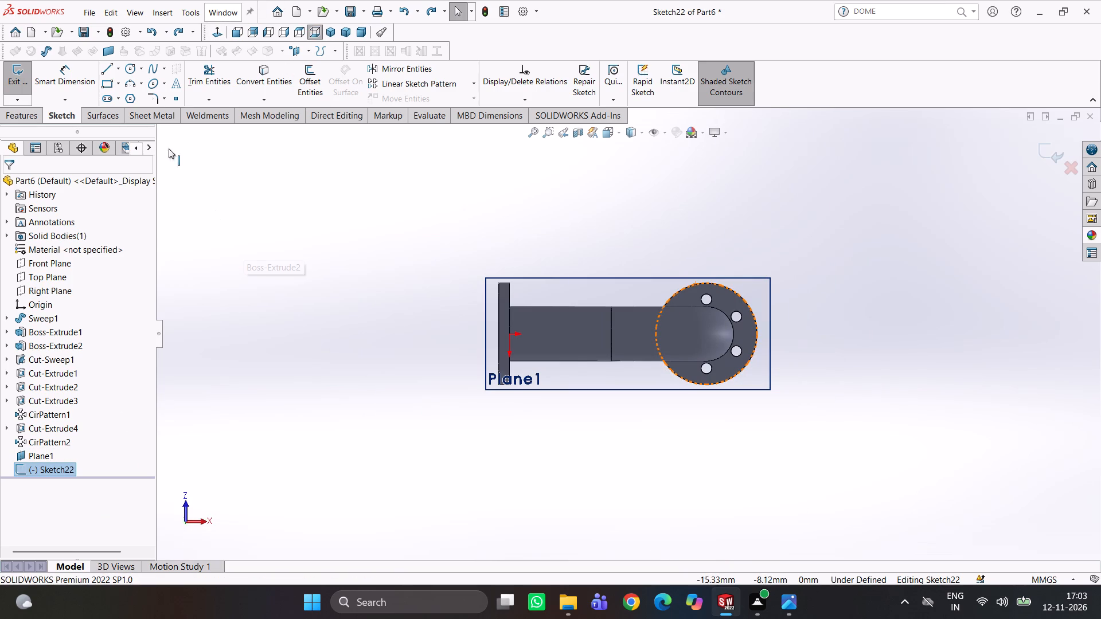
left_click(109, 62)
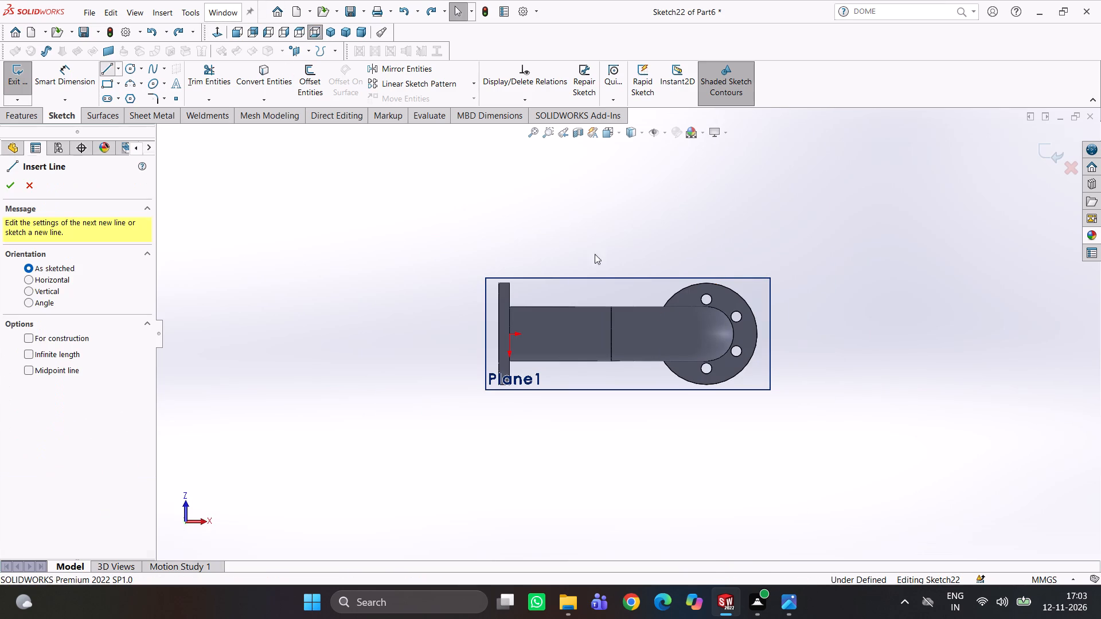
left_click(471, 336)
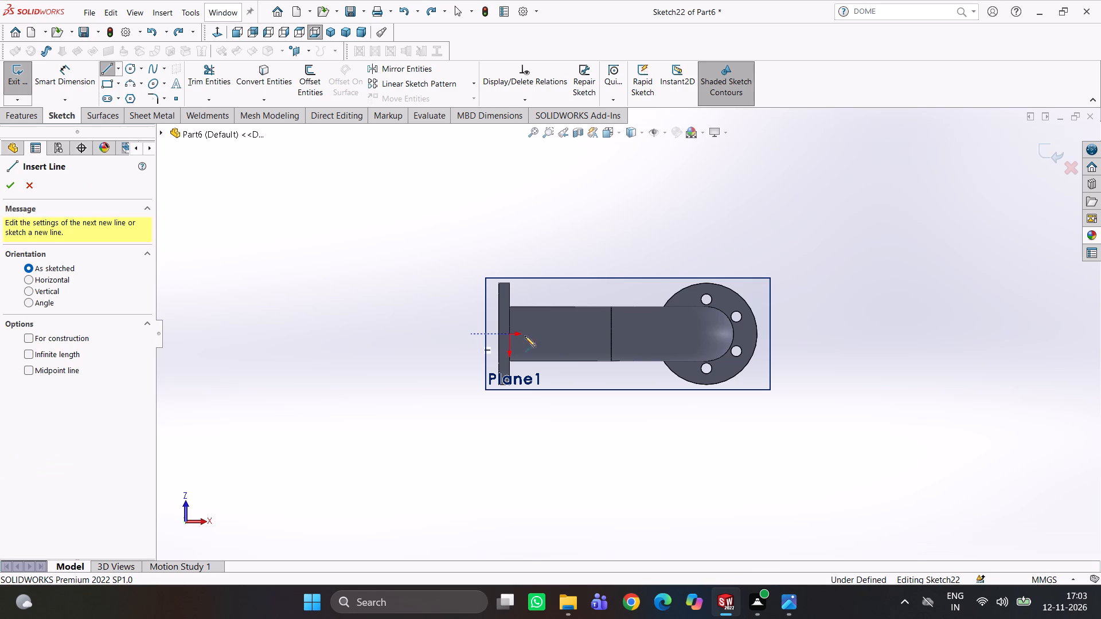
left_click(660, 334)
right_click(667, 327)
left_click(694, 311)
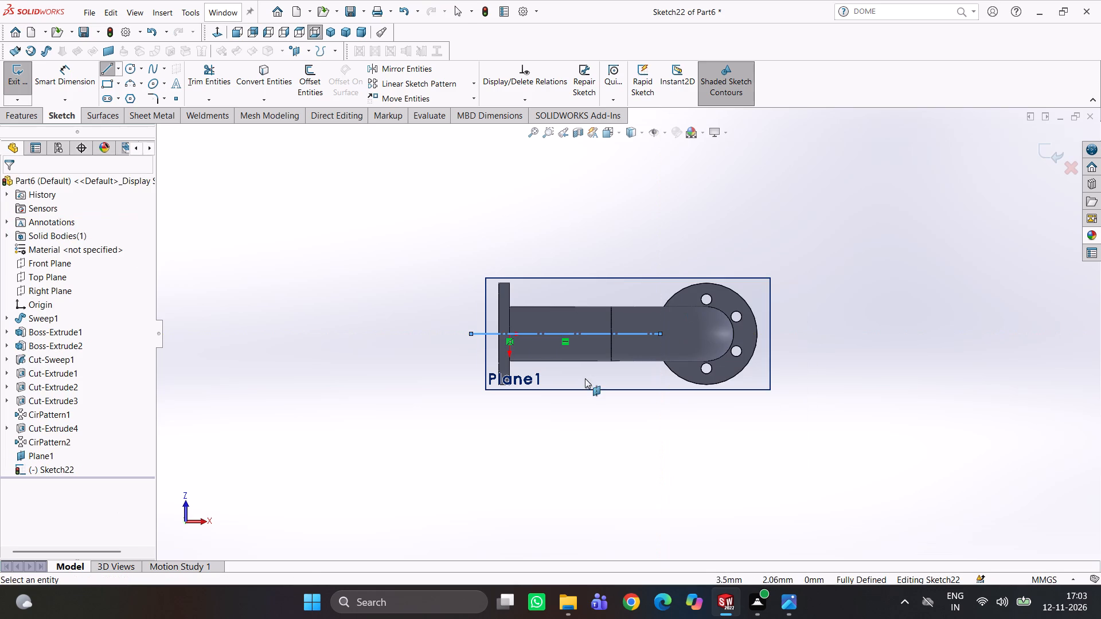
Sketch a vertical construction line from the horizontal construction line's midpoint out beyond the pipe's side.
right_click_drag(622, 207, 525, 206)
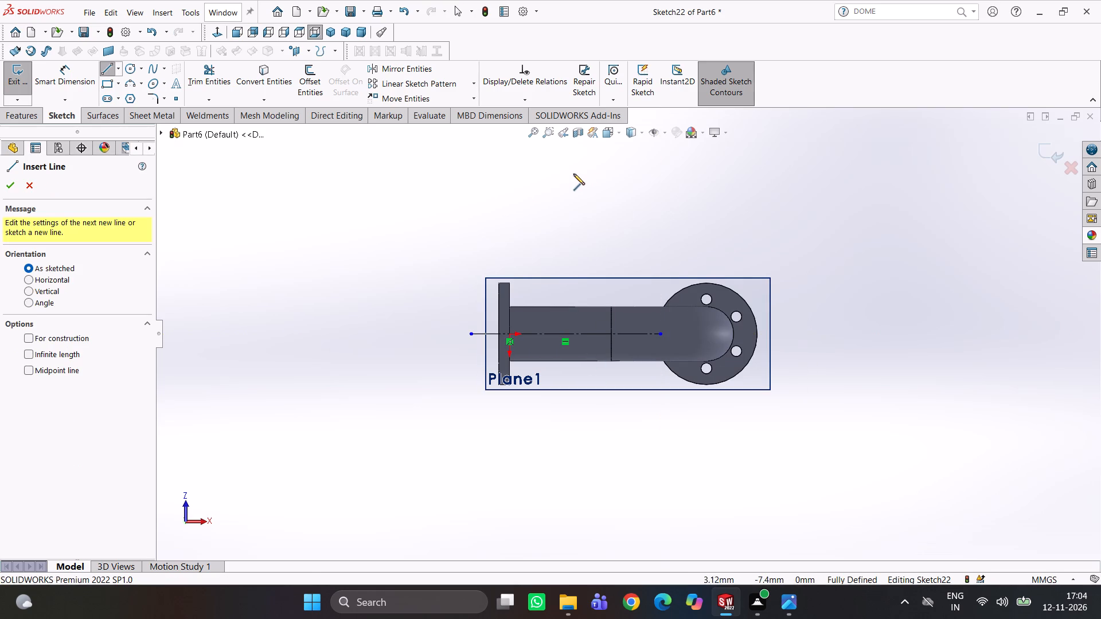
left_click(565, 334)
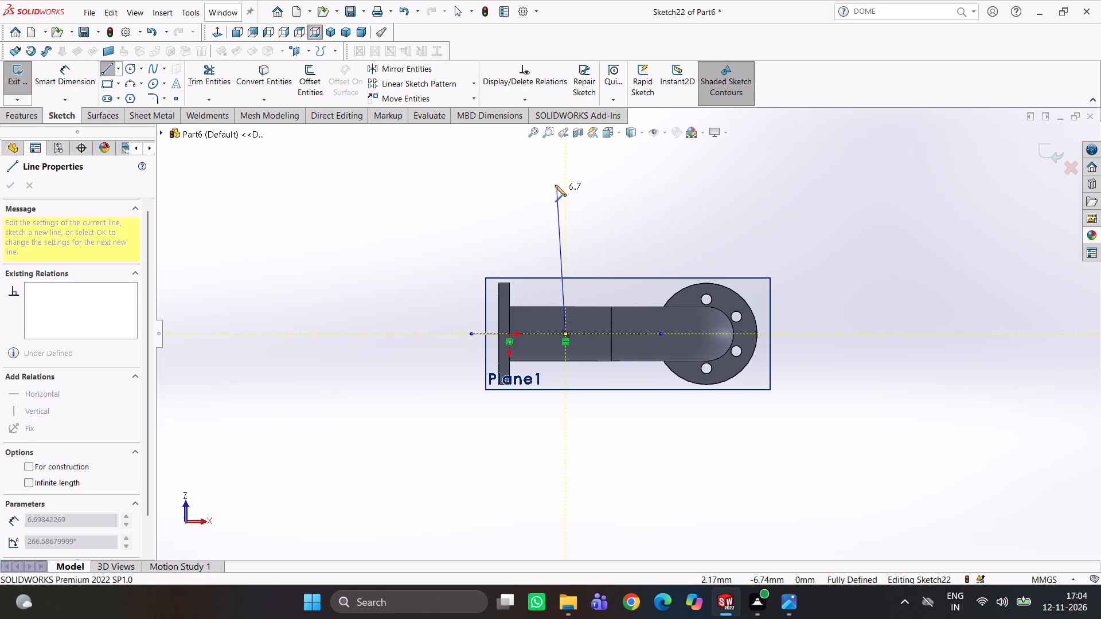
left_click(565, 174)
right_click(612, 218)
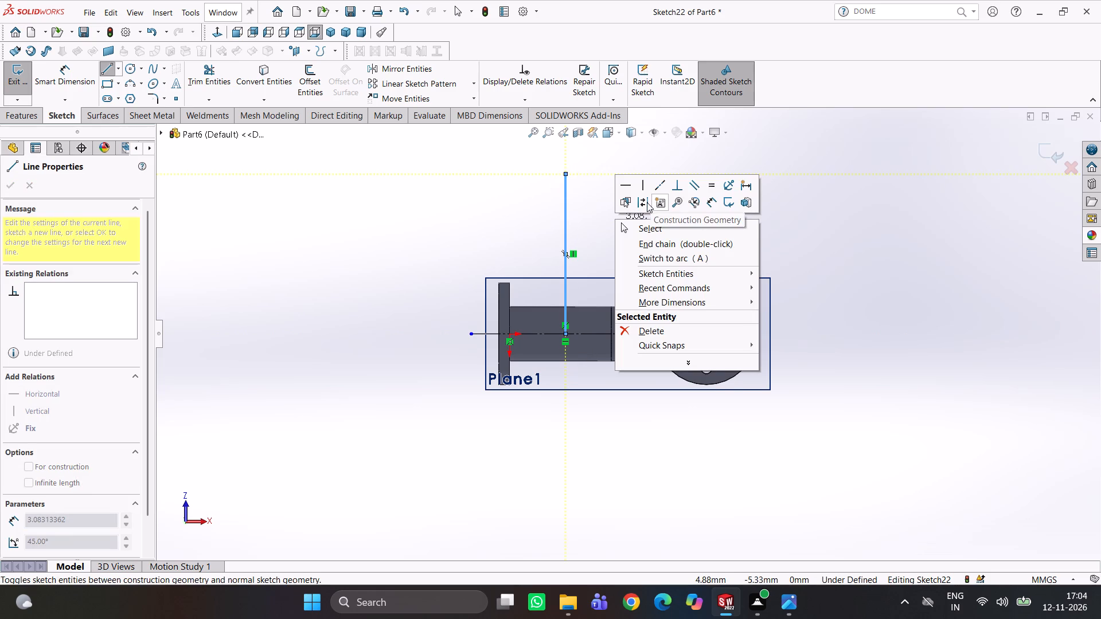
left_click(643, 203)
left_click(635, 232)
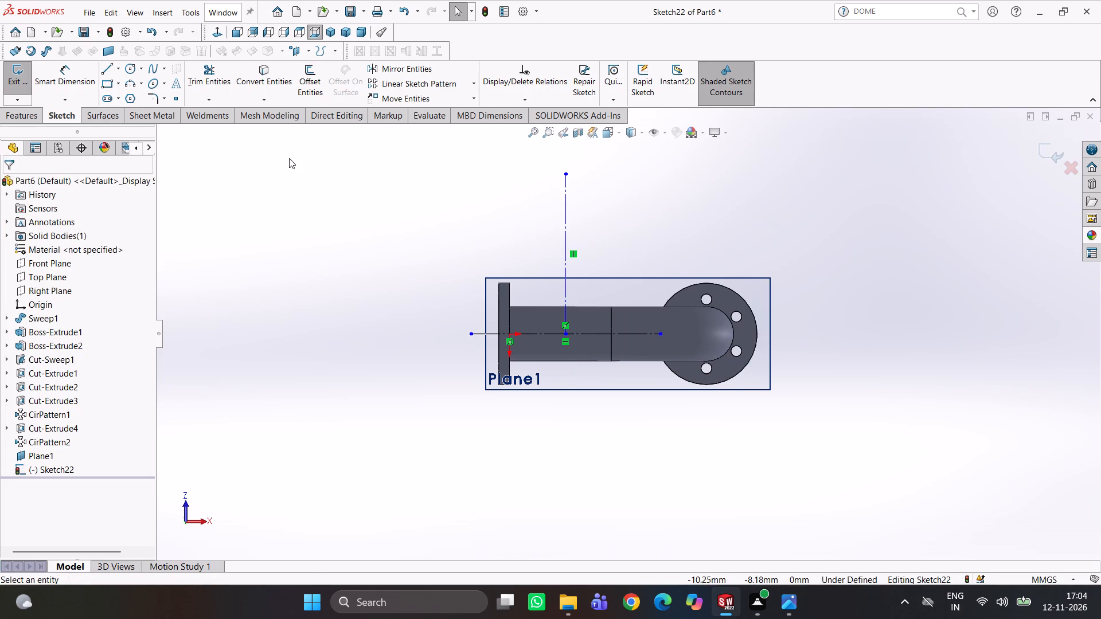
Draw a circle of about 0.86 mm radius on the vertical construction line and one of about 2.65 mm radius at the construction lines' junction.
right_click_drag(290, 160, 403, 165)
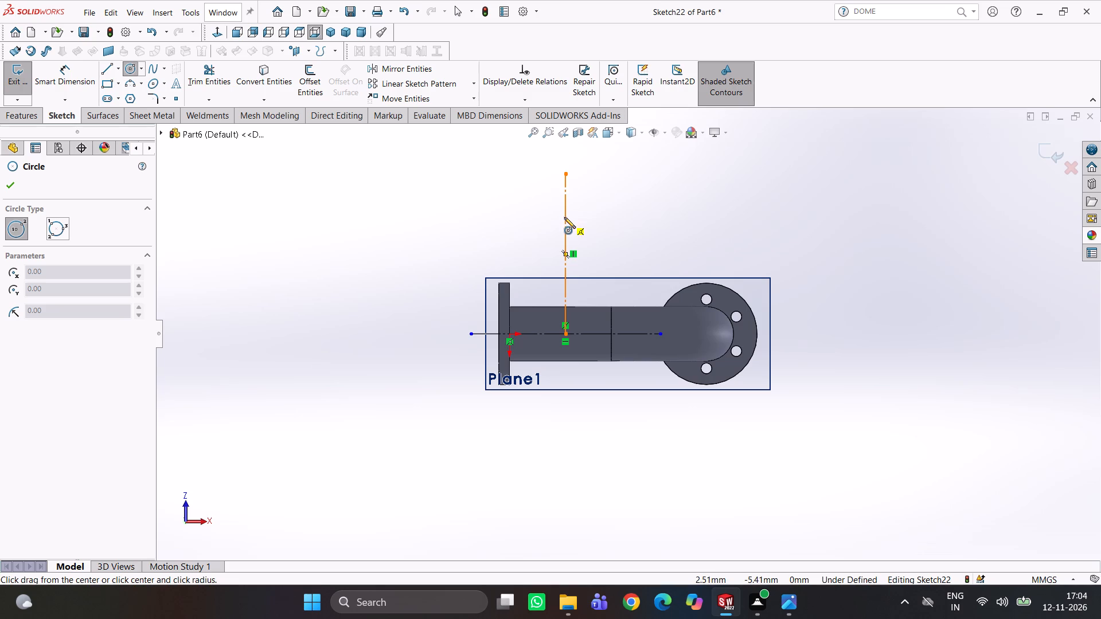
left_click(565, 217)
left_click(583, 224)
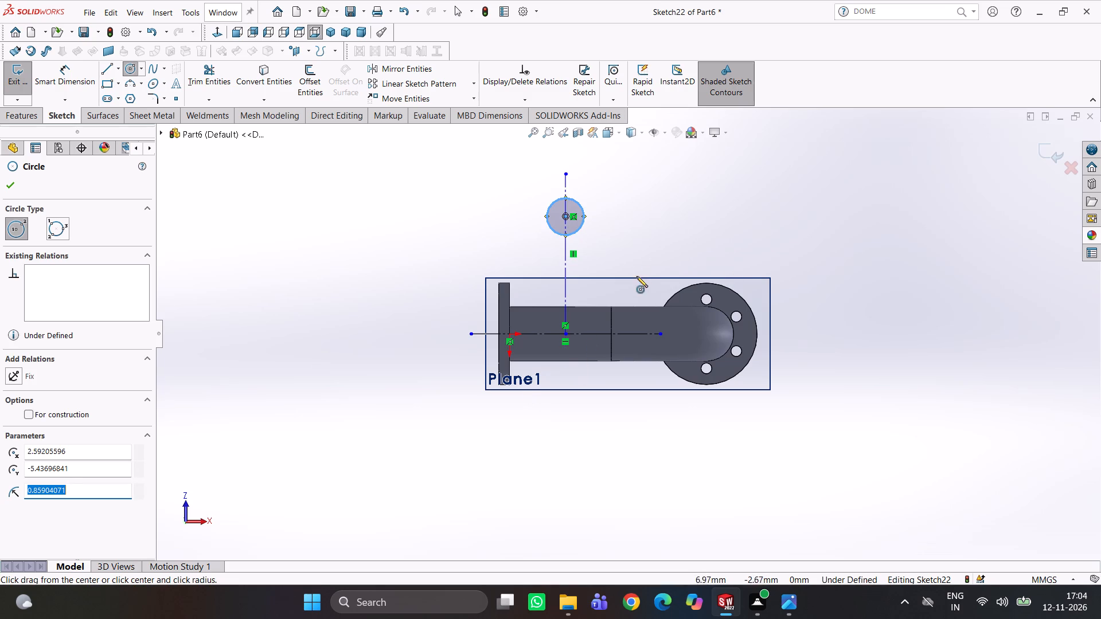
left_click(567, 335)
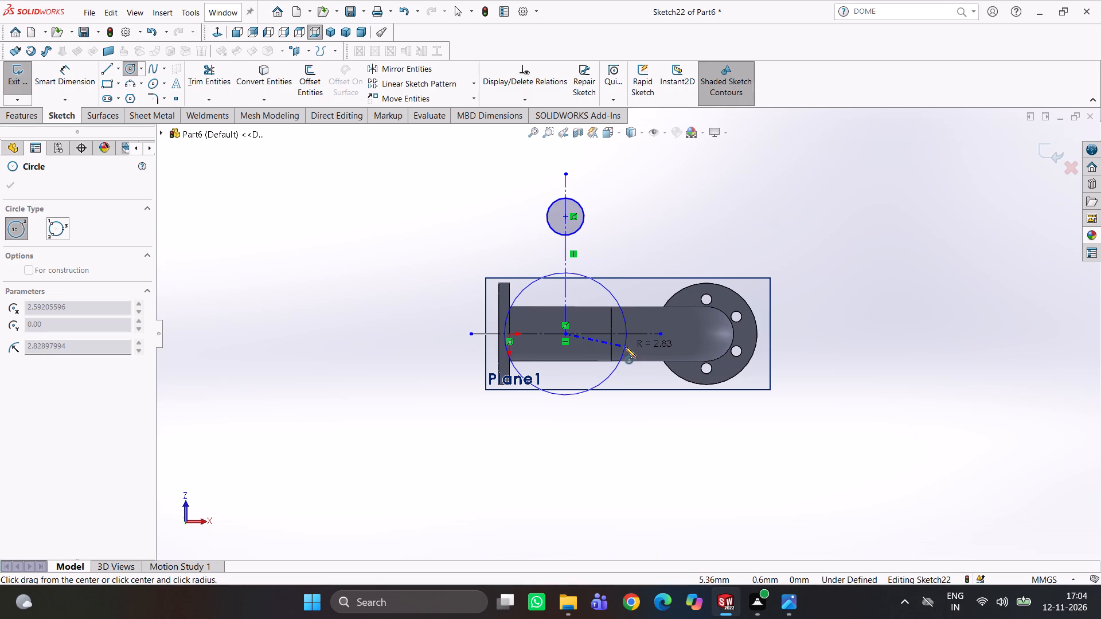
left_click(621, 347)
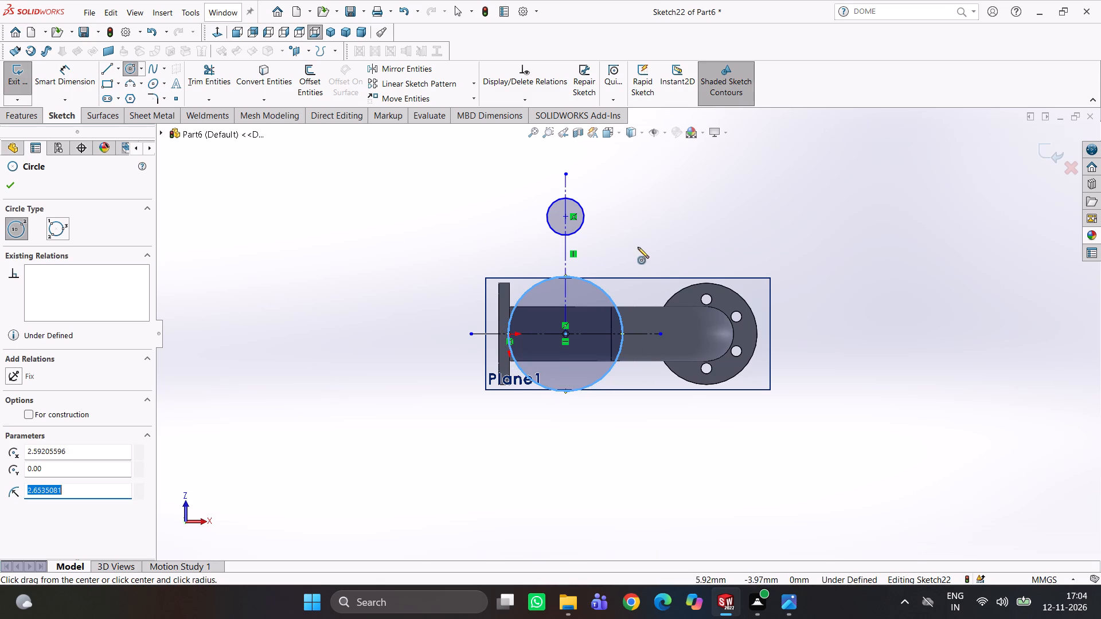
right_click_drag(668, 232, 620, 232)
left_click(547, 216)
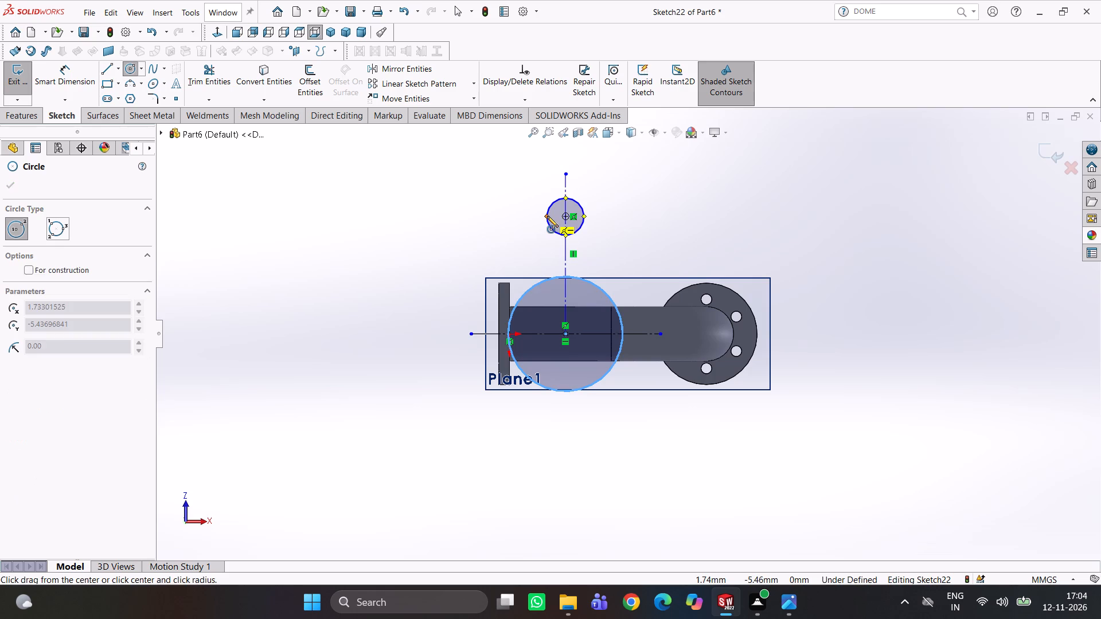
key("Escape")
Connect the two circles with a slanted line on each side, from the small circle's side quadrant points to the large circle's edge.
right_click_drag(733, 196, 657, 196)
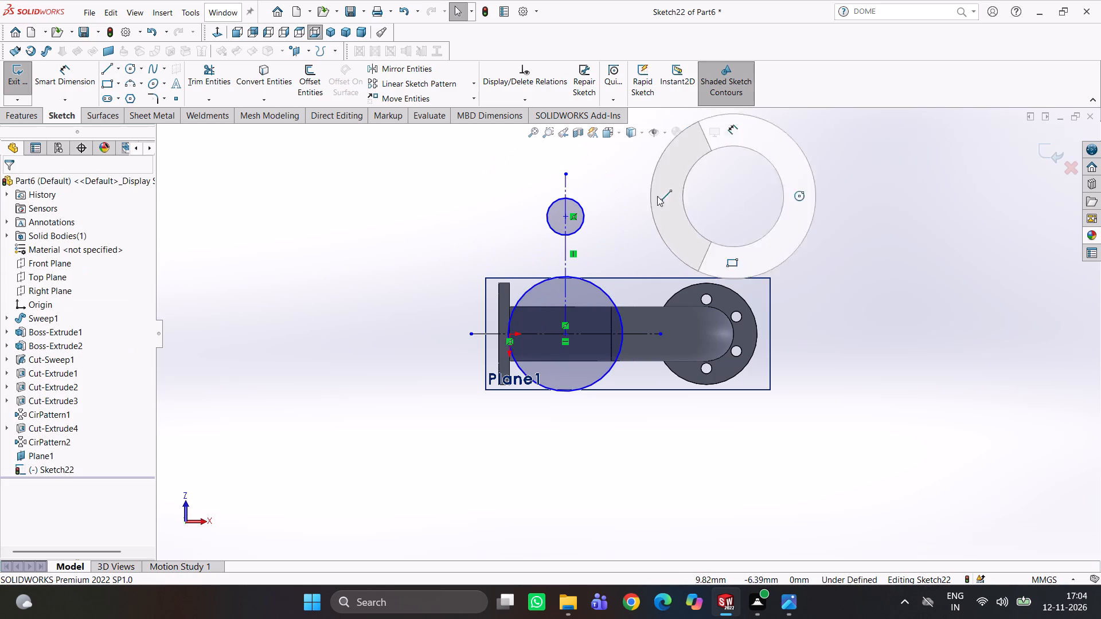
right_click_drag(657, 196, 633, 204)
left_click(545, 217)
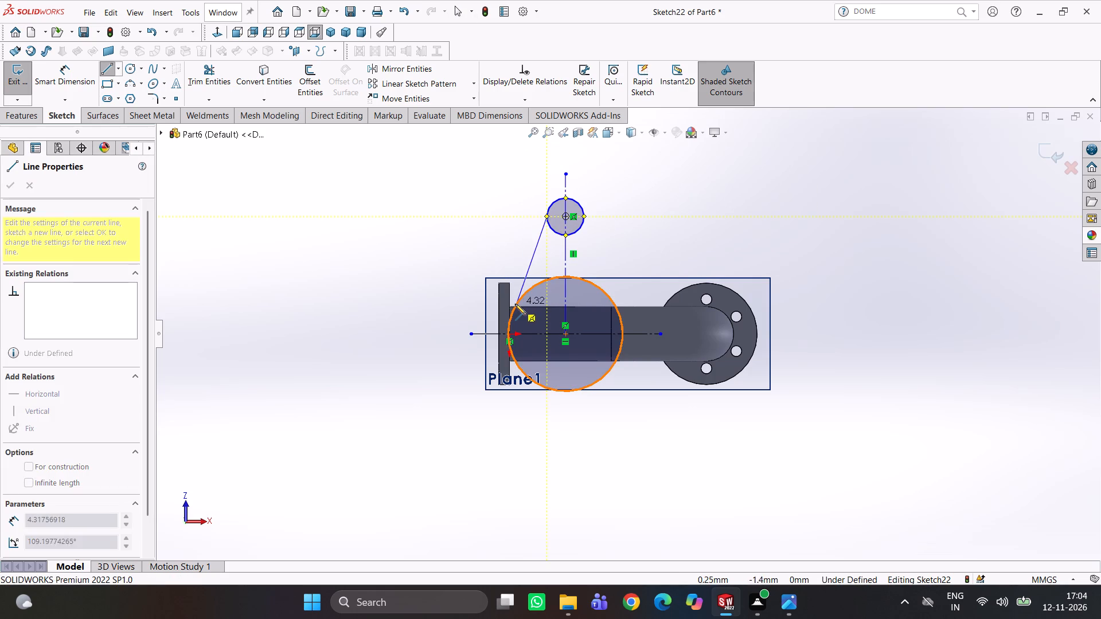
left_click(515, 304)
key("Escape")
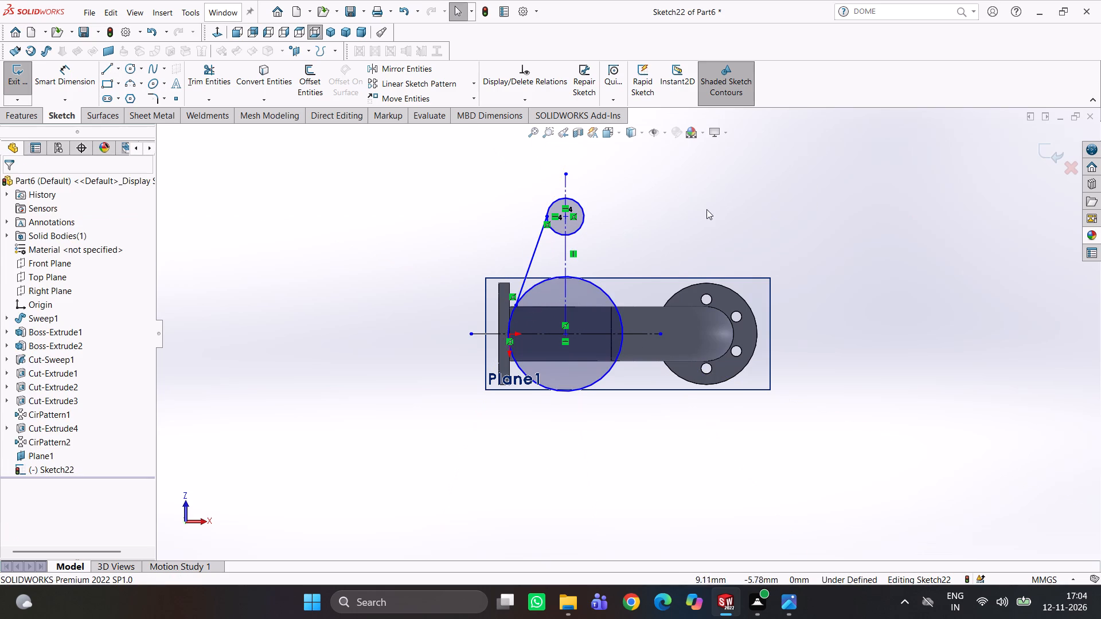
right_click_drag(706, 209, 645, 213)
left_click(584, 215)
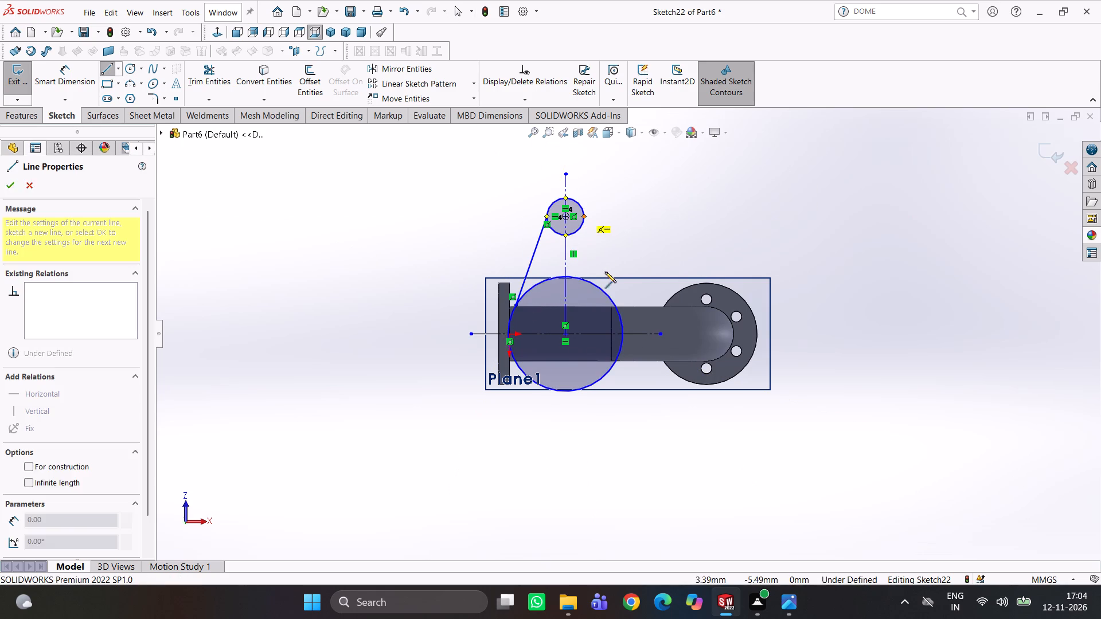
left_click(612, 302)
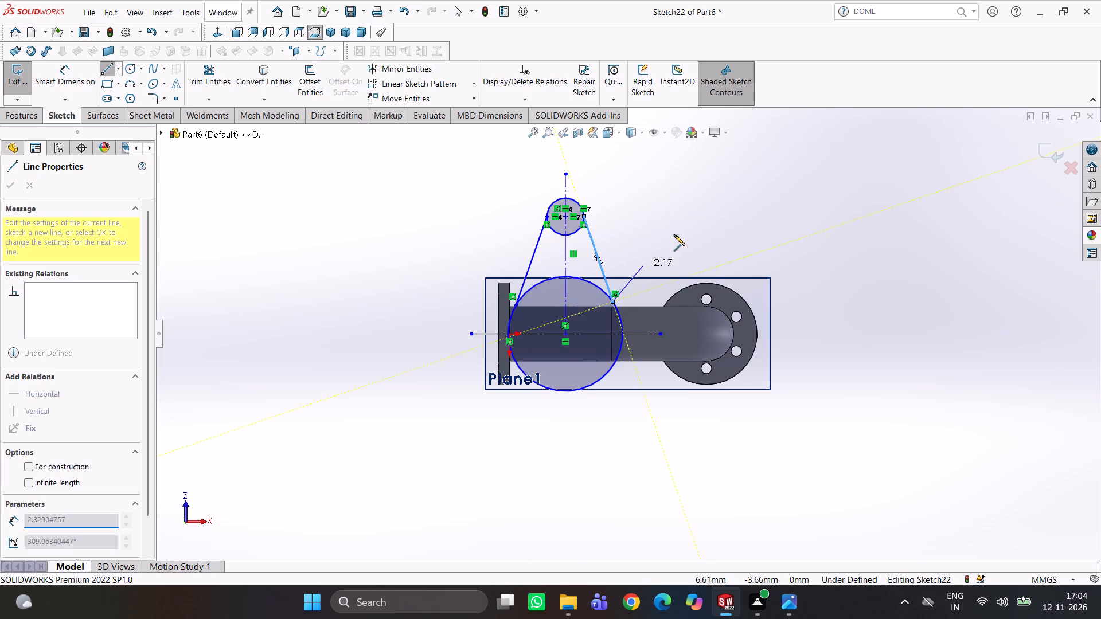
key("Escape")
Dimension the small circle beyond the pipe with a diameter of 1.7 mm.
scroll(620, 271, "up", 2)
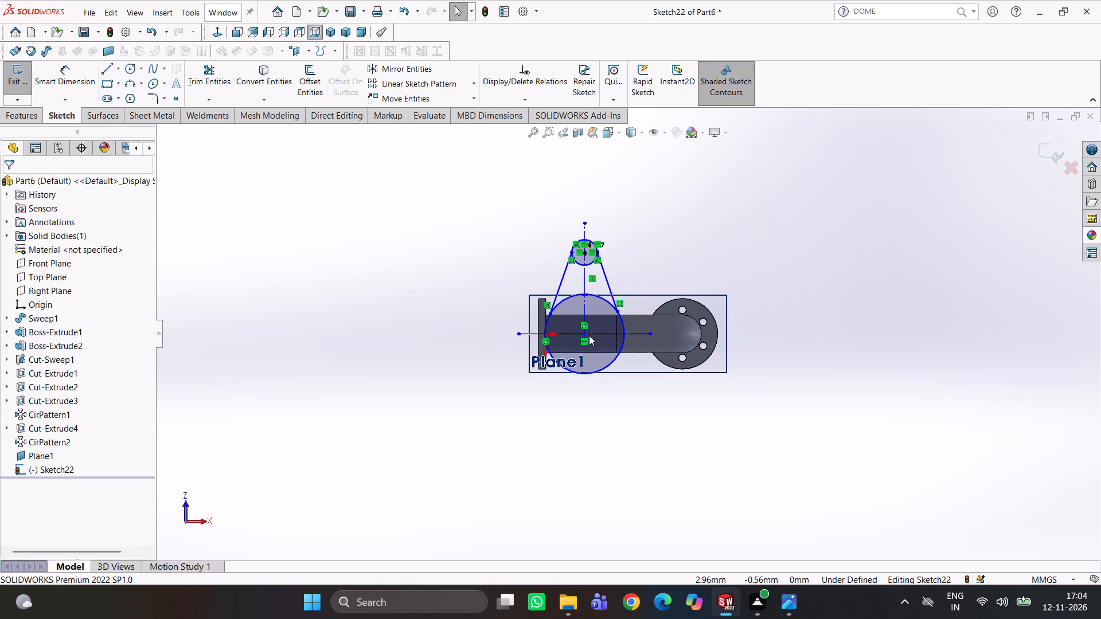
scroll(584, 350, "down", 2)
right_click_drag(746, 234, 731, 160)
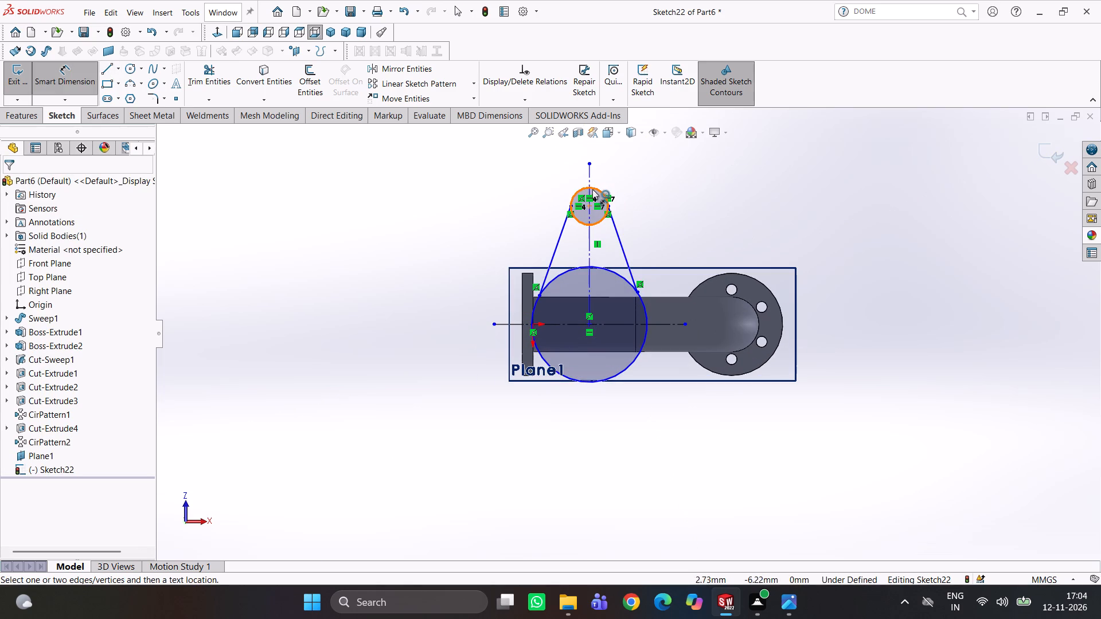
left_click(592, 189)
left_click(631, 174)
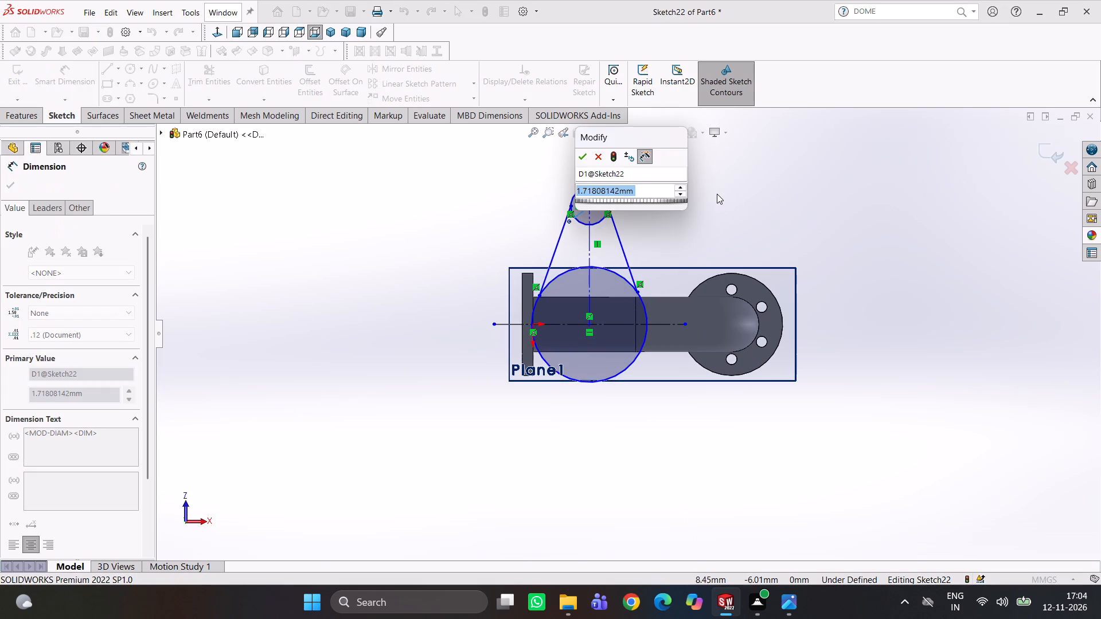
type("1.7")
key("Return")
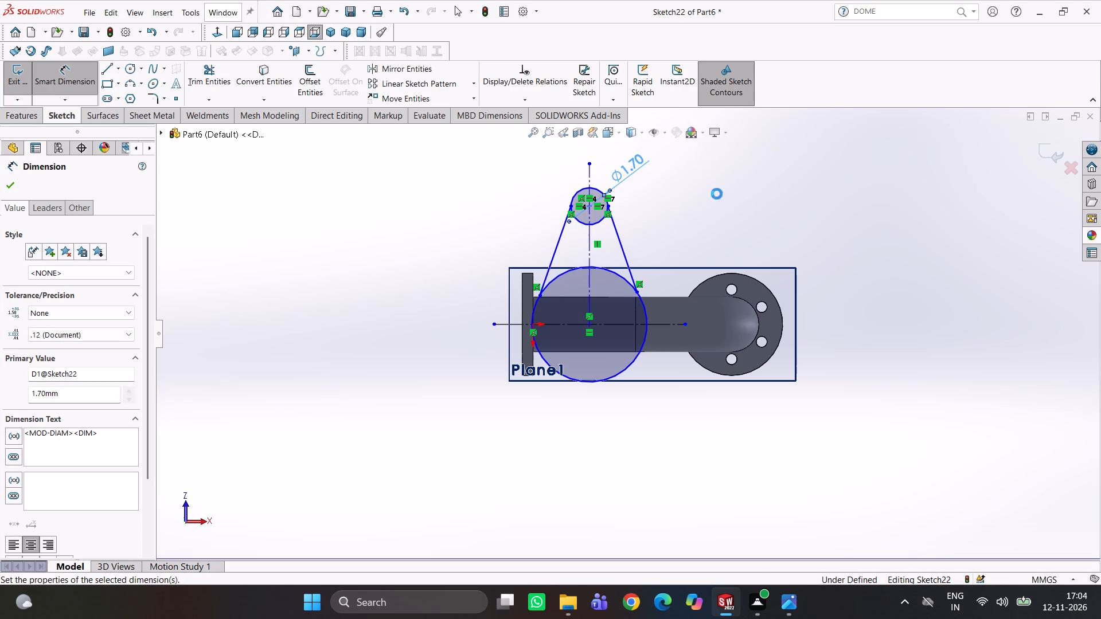
Dimension the large circle centred on the pipe's axis with a diameter of 5 mm.
left_click(623, 283)
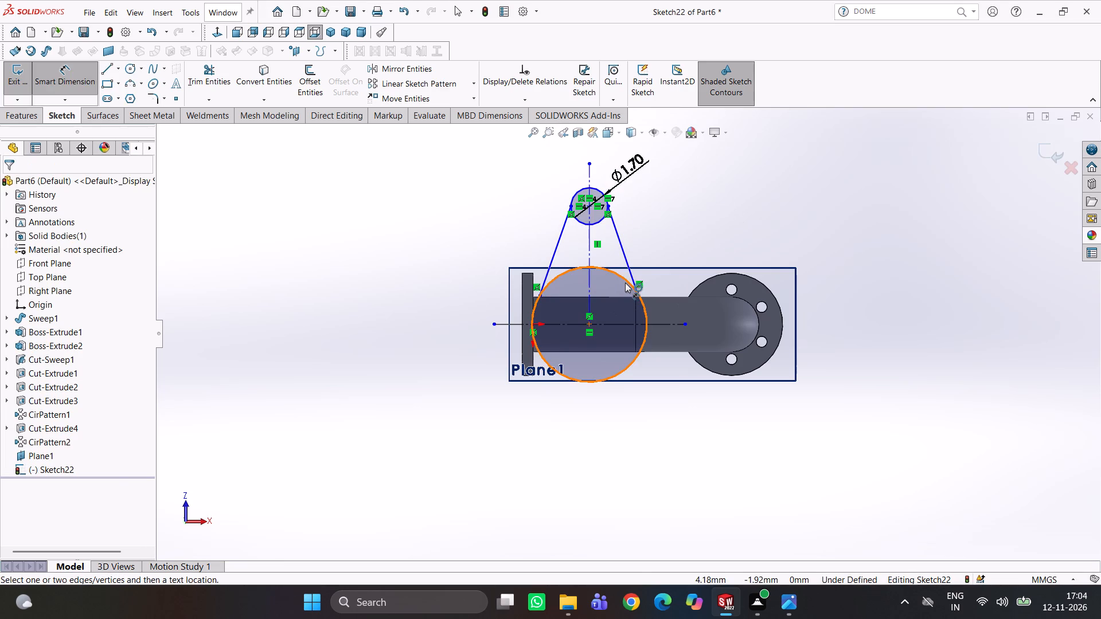
left_click(625, 283)
left_click(688, 216)
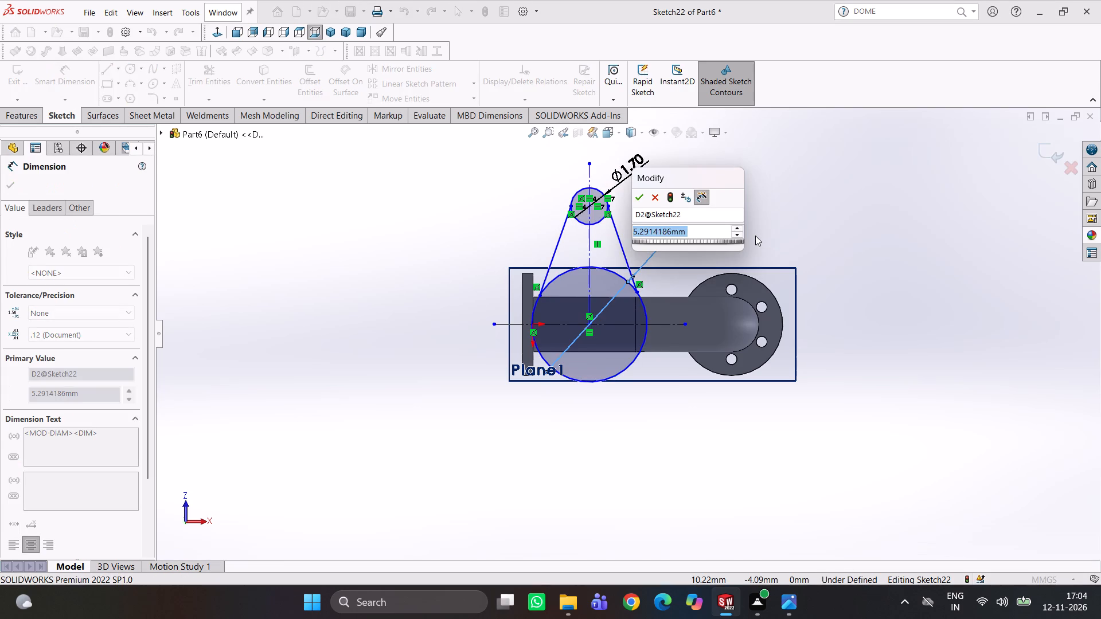
key("5")
key("period")
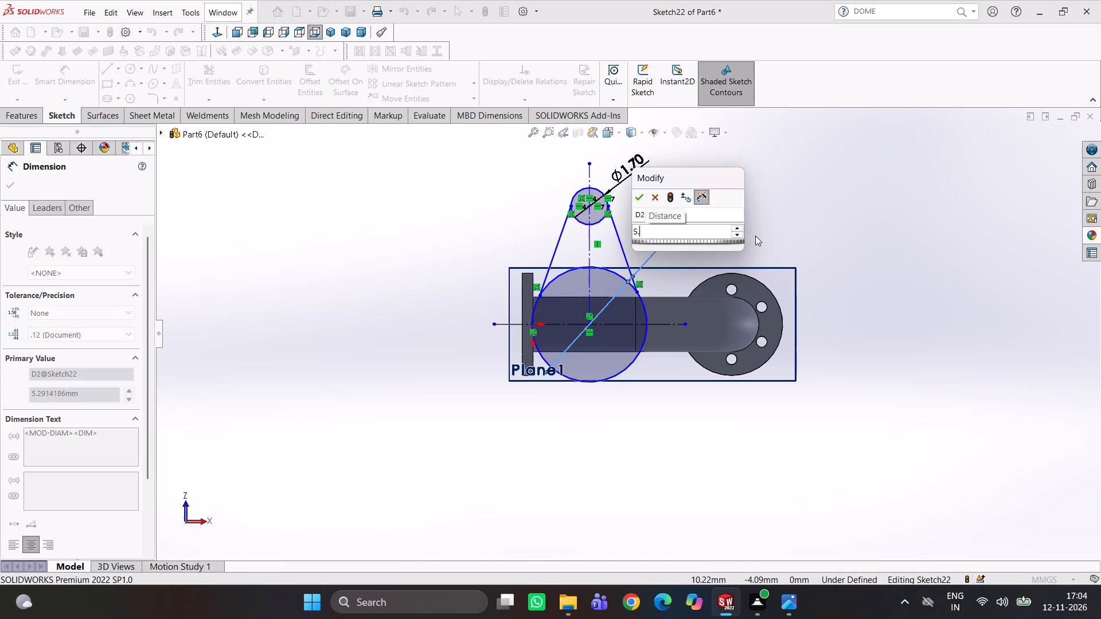
key("BackSpace")
key("Return")
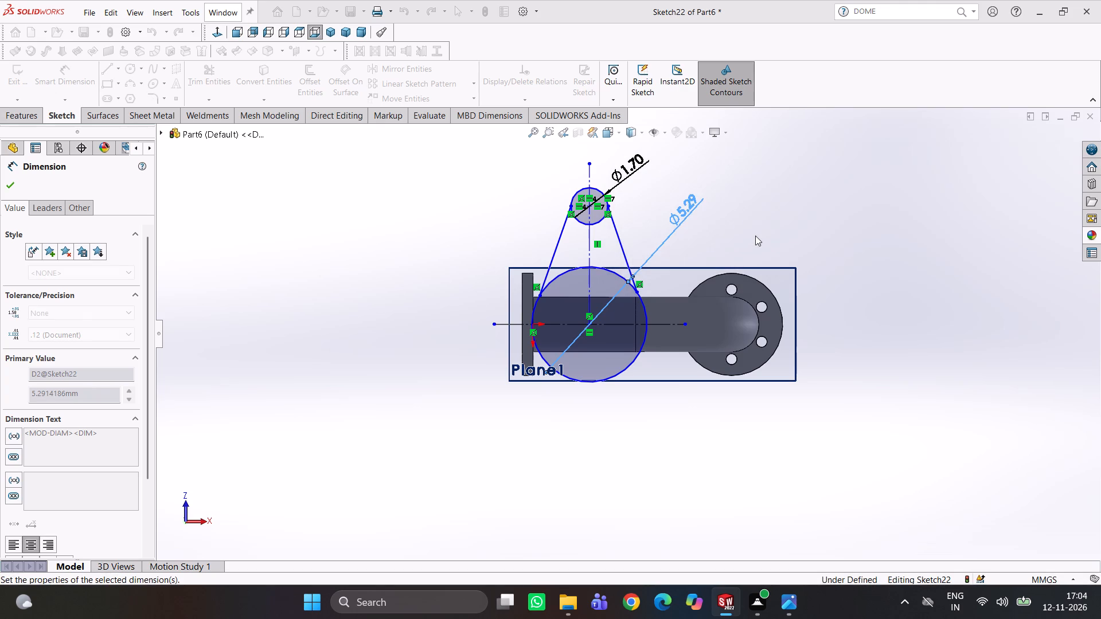
left_click(747, 225)
scroll(650, 340, "up", 3)
scroll(591, 355, "down", 2)
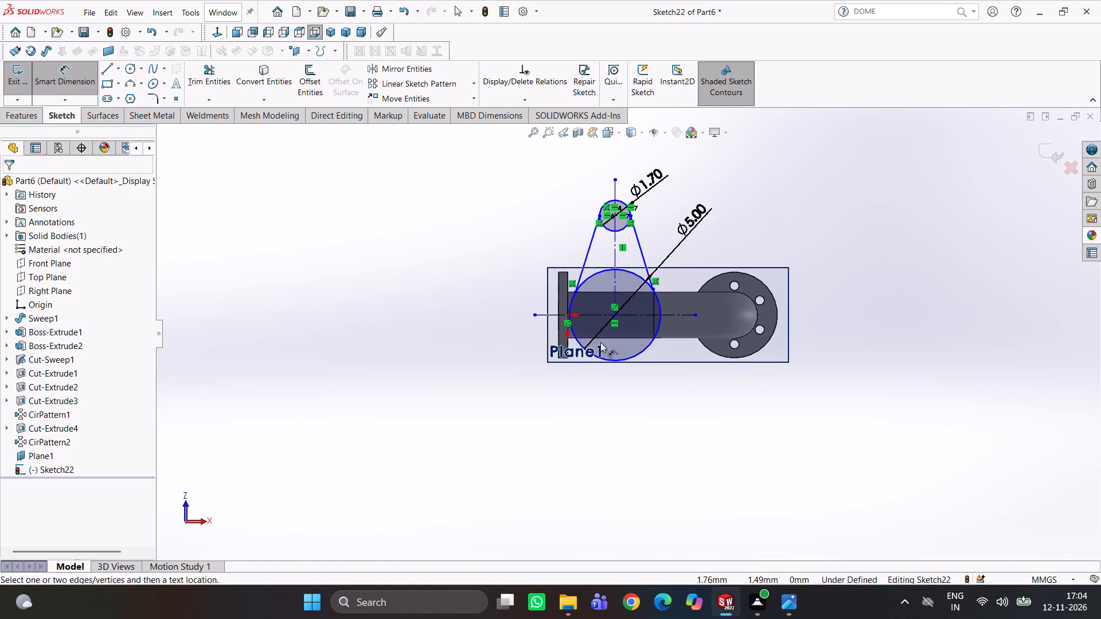
Dimension the distance between the small circle's centre and the large circle's centre as 5.5 mm.
scroll(616, 277, "down", 3)
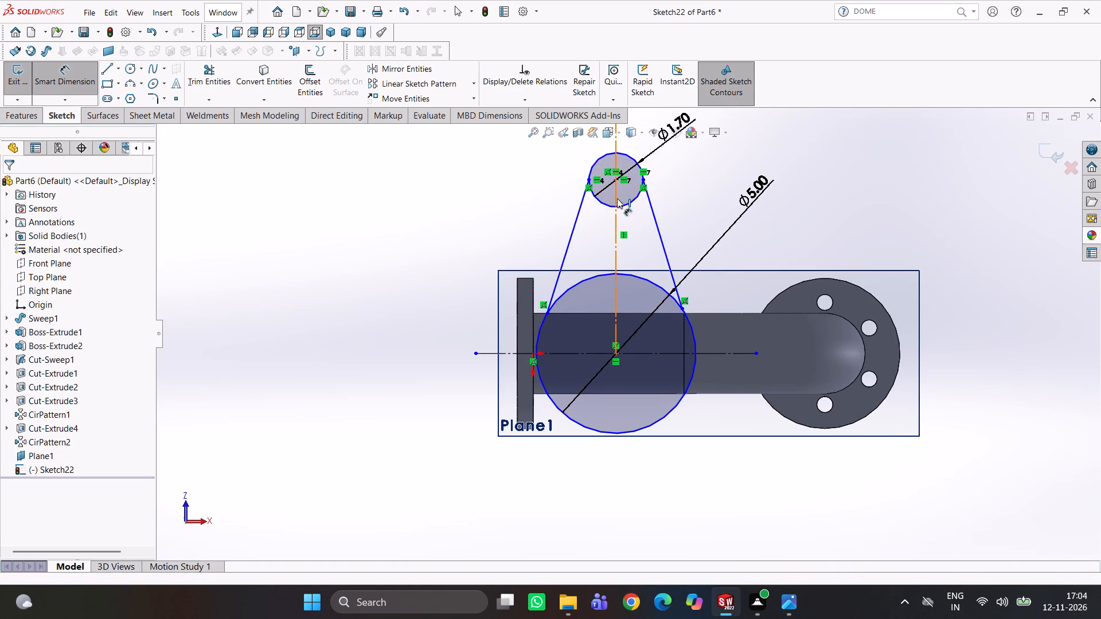
left_click(616, 177)
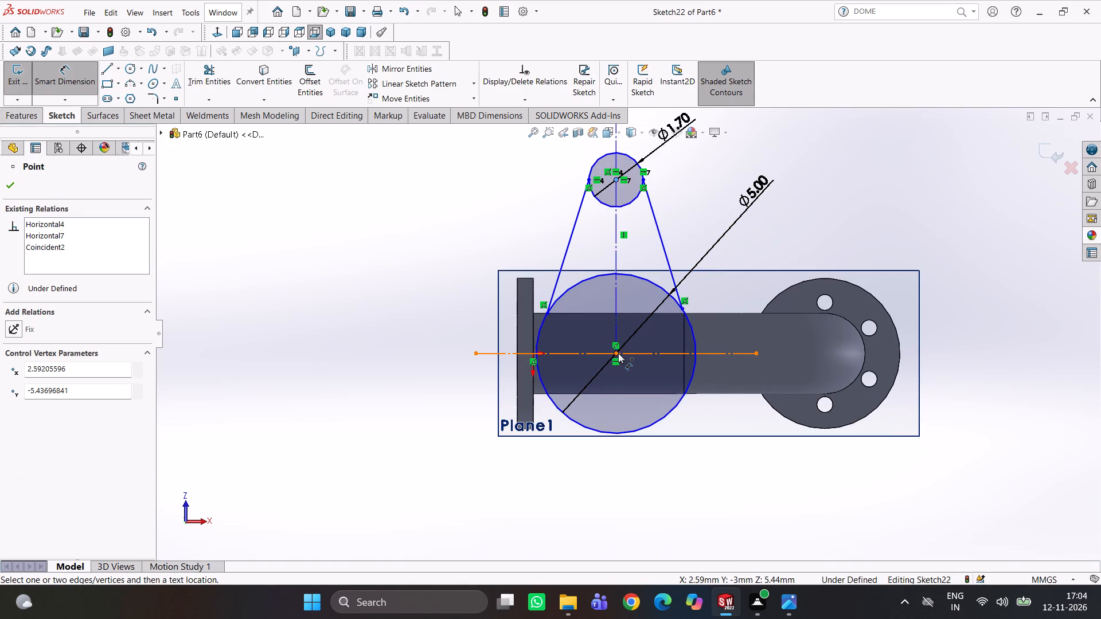
left_click(618, 352)
left_click(376, 268)
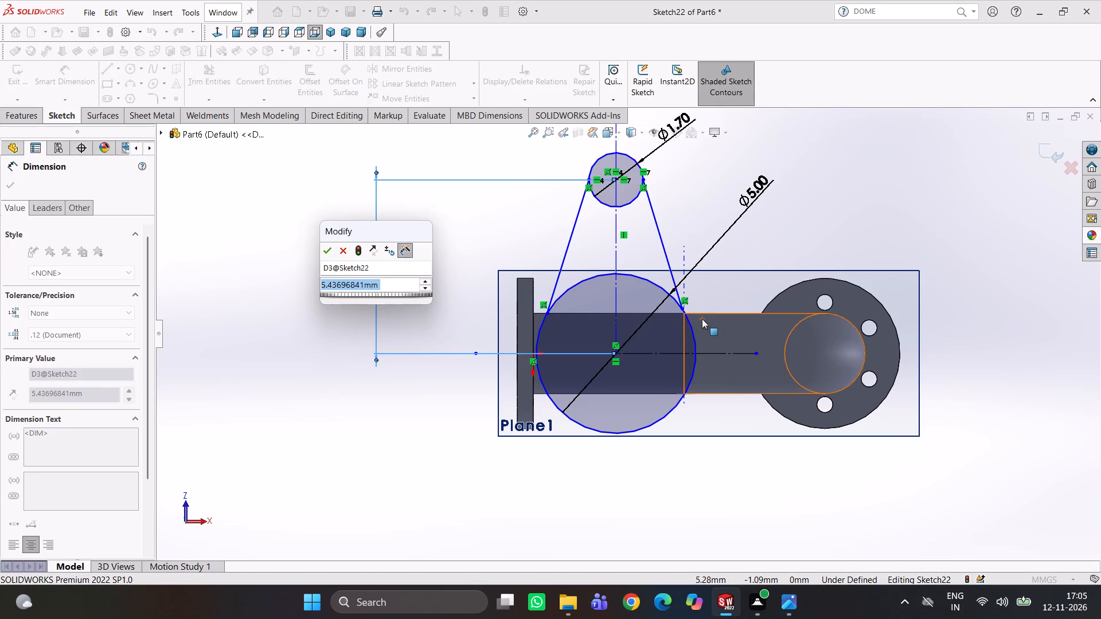
type("5.5")
key("Return")
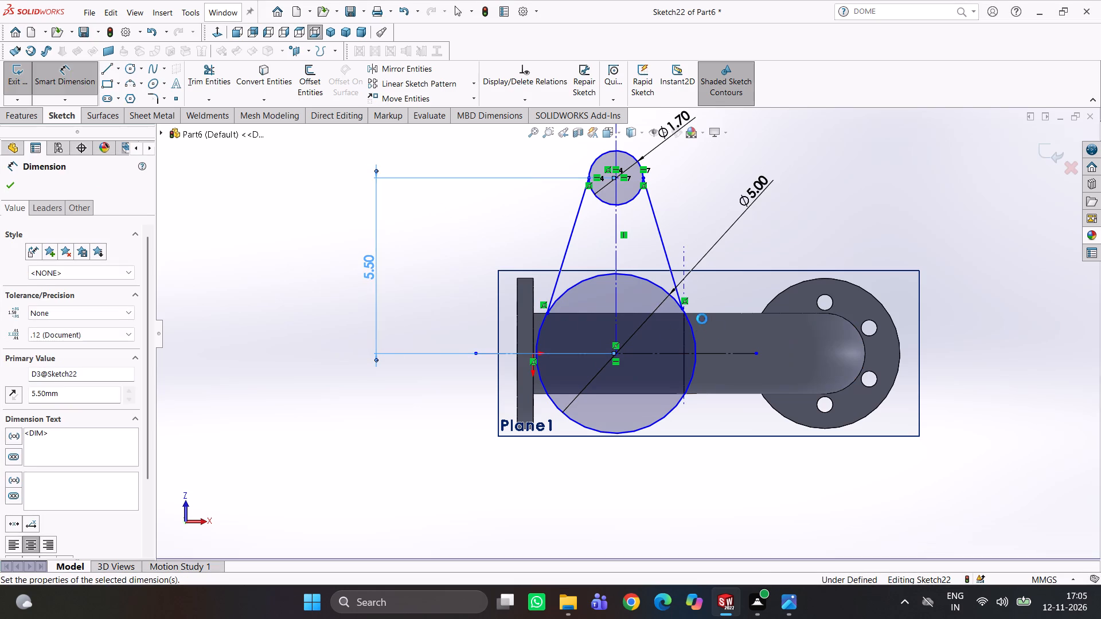
left_click(685, 211)
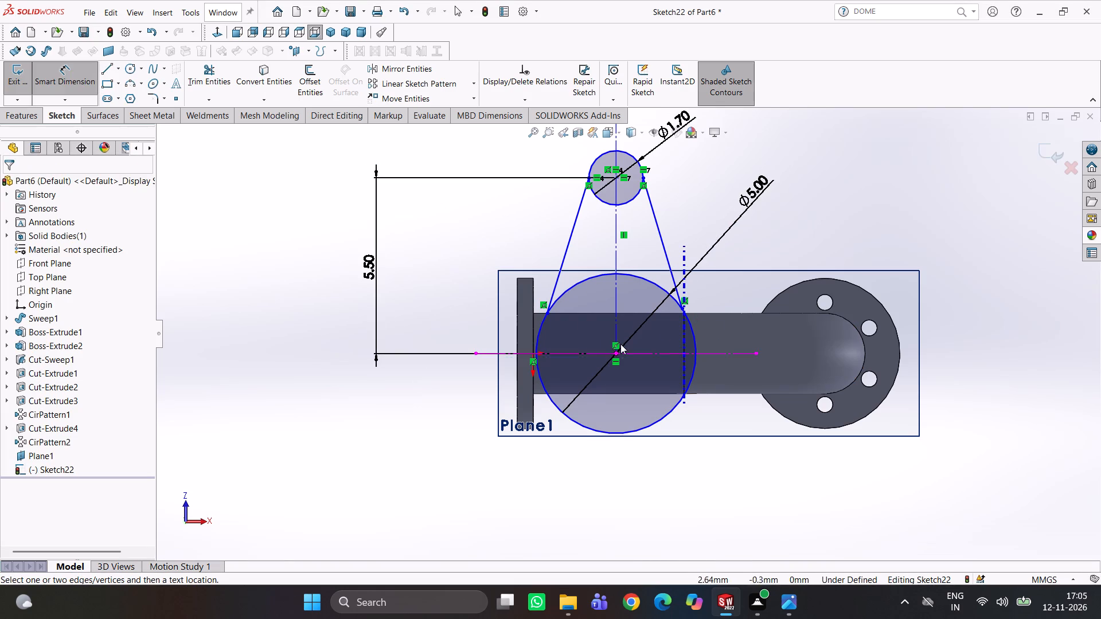
Dimension the large circle's centre 3 mm from the origin at the straight end's flange, along the pipe axis.
scroll(537, 358, "down", 5)
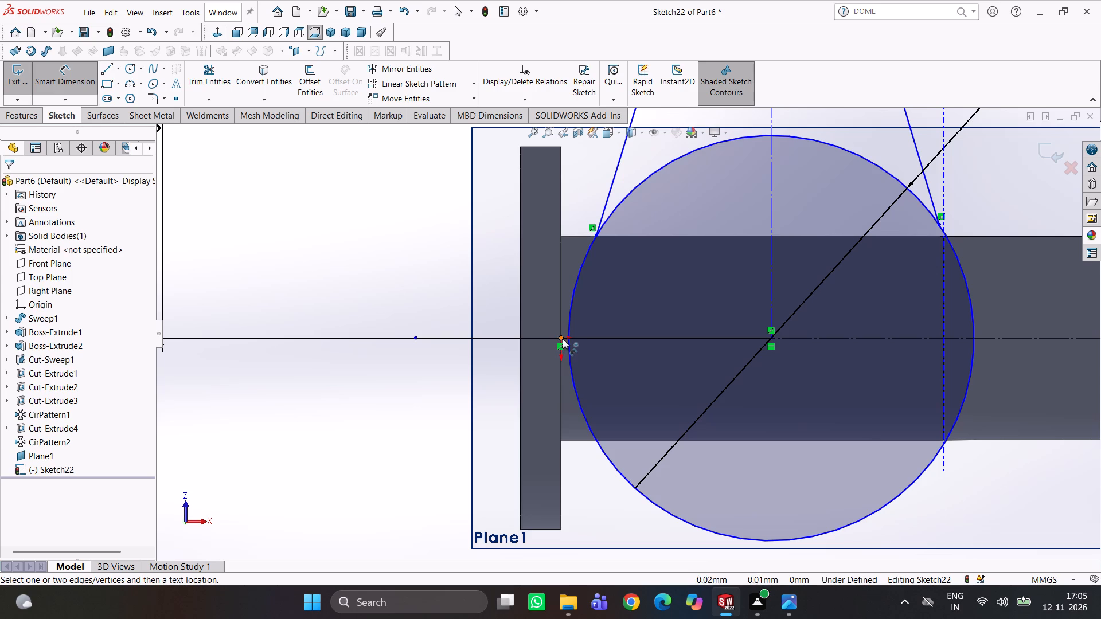
left_click(563, 339)
left_click(773, 338)
scroll(727, 386, "up", 4)
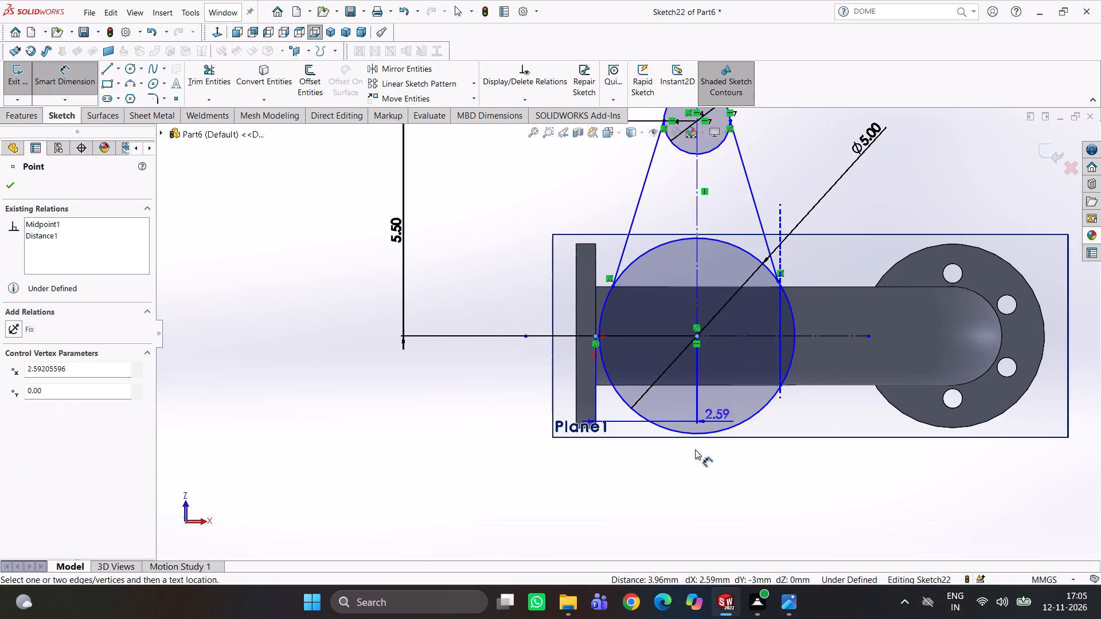
left_click(663, 469)
key("3")
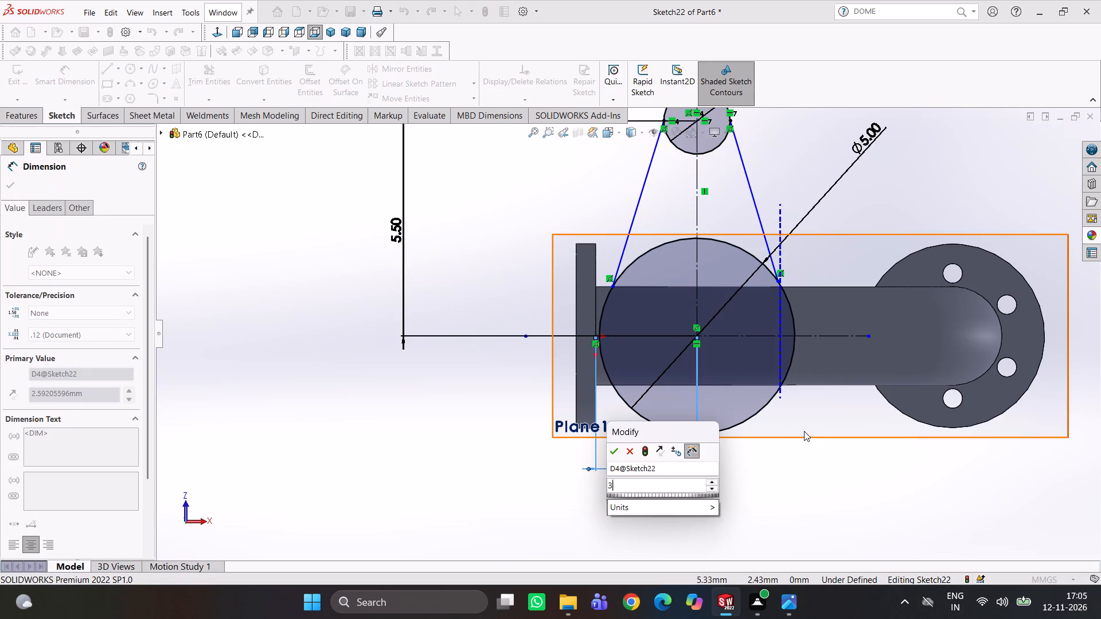
key("Return")
left_click(827, 183)
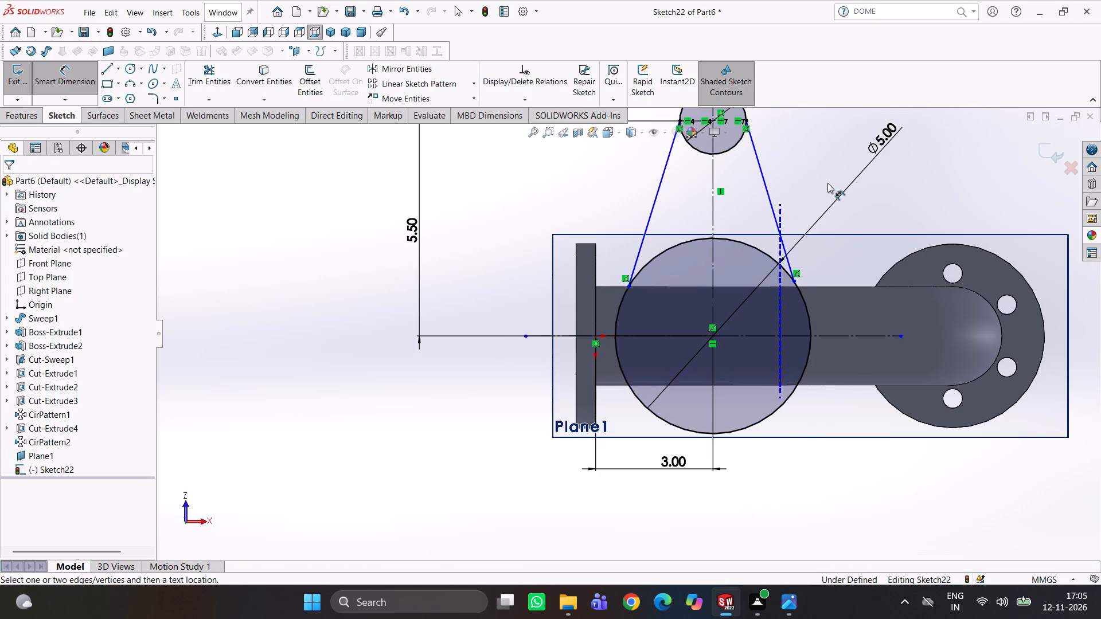
scroll(788, 175, "up", 3)
right_click_drag(819, 202, 826, 93)
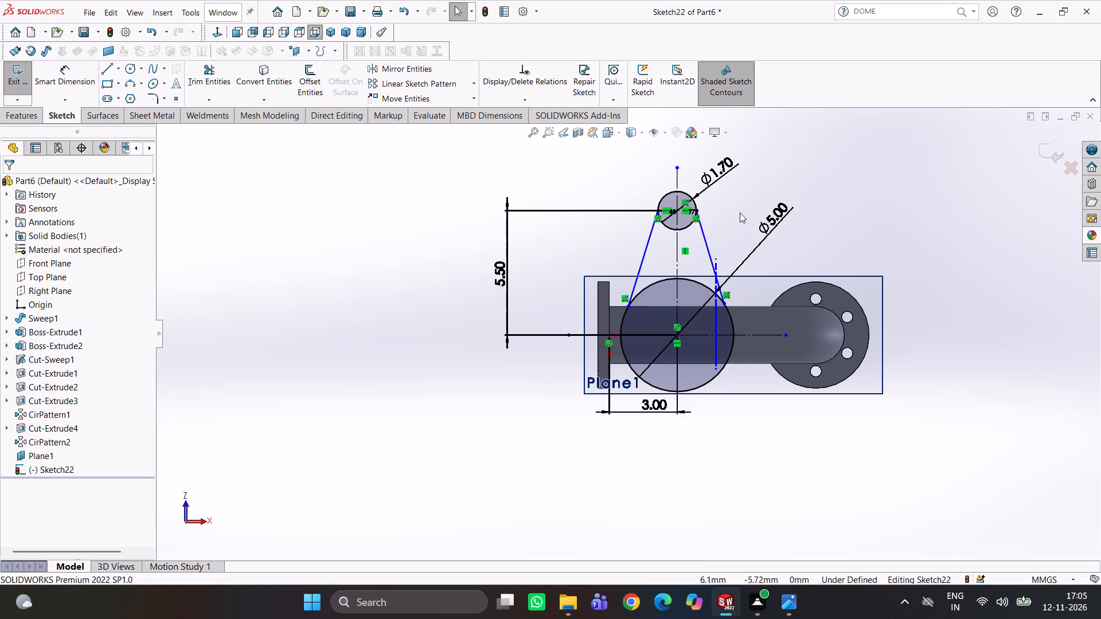
Add a tangent relation between the small circle and the slanted line on the pipe-bend side.
left_click(684, 229)
left_click(704, 230, "ctrl")
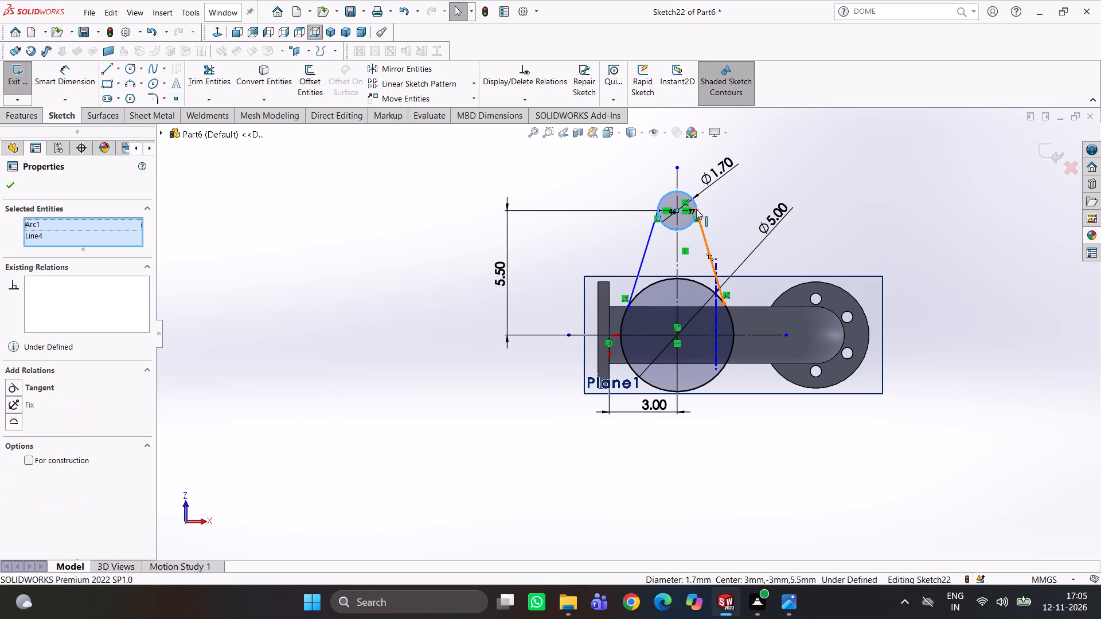
left_click(737, 179)
left_click(731, 236)
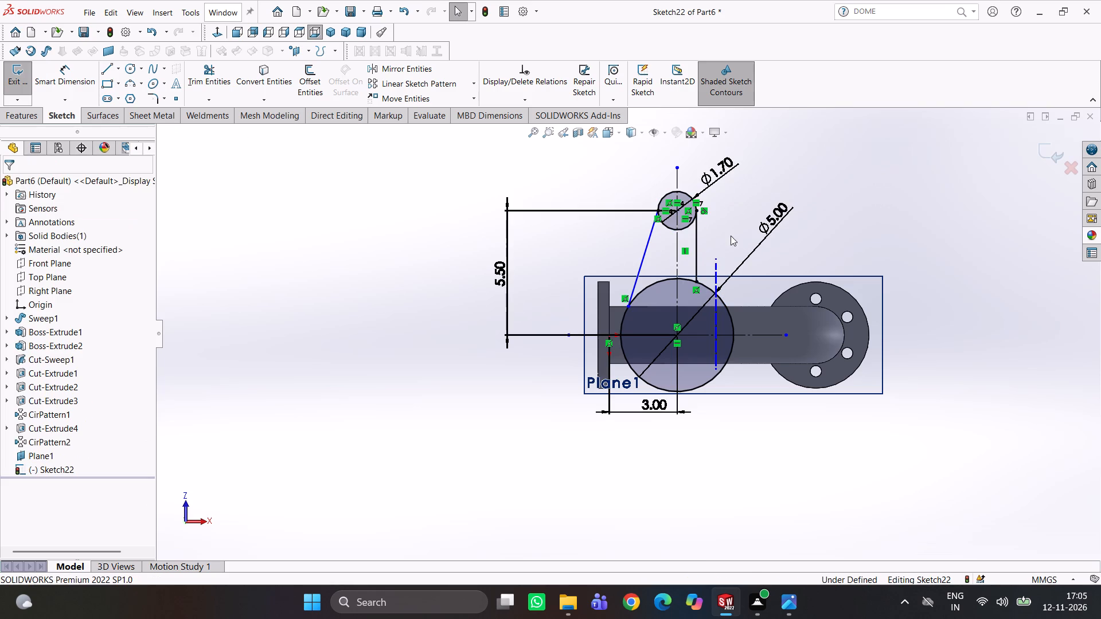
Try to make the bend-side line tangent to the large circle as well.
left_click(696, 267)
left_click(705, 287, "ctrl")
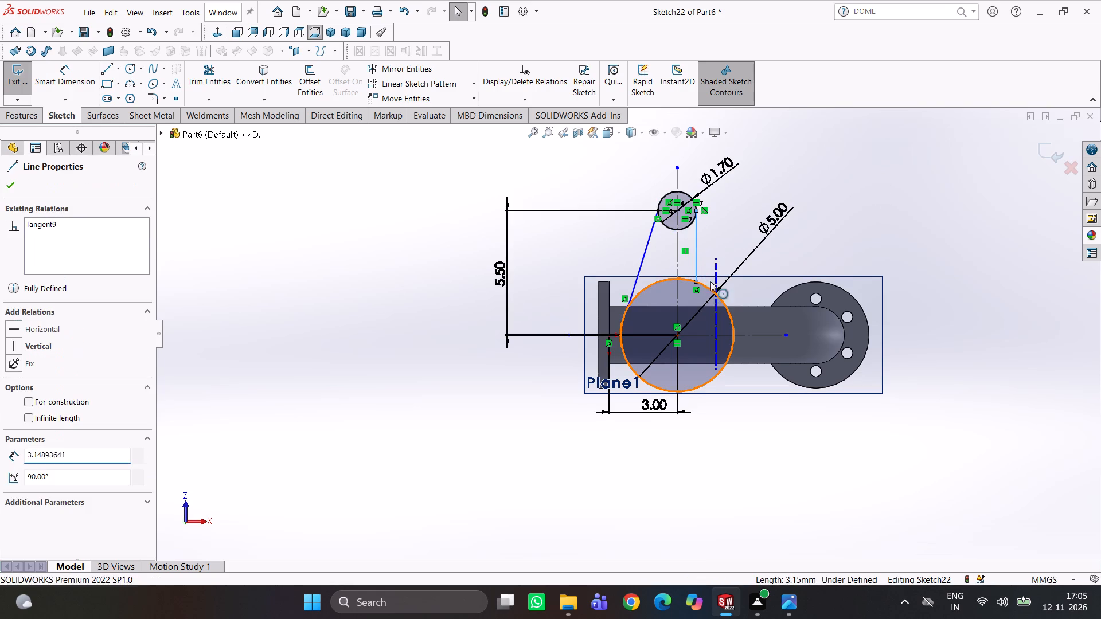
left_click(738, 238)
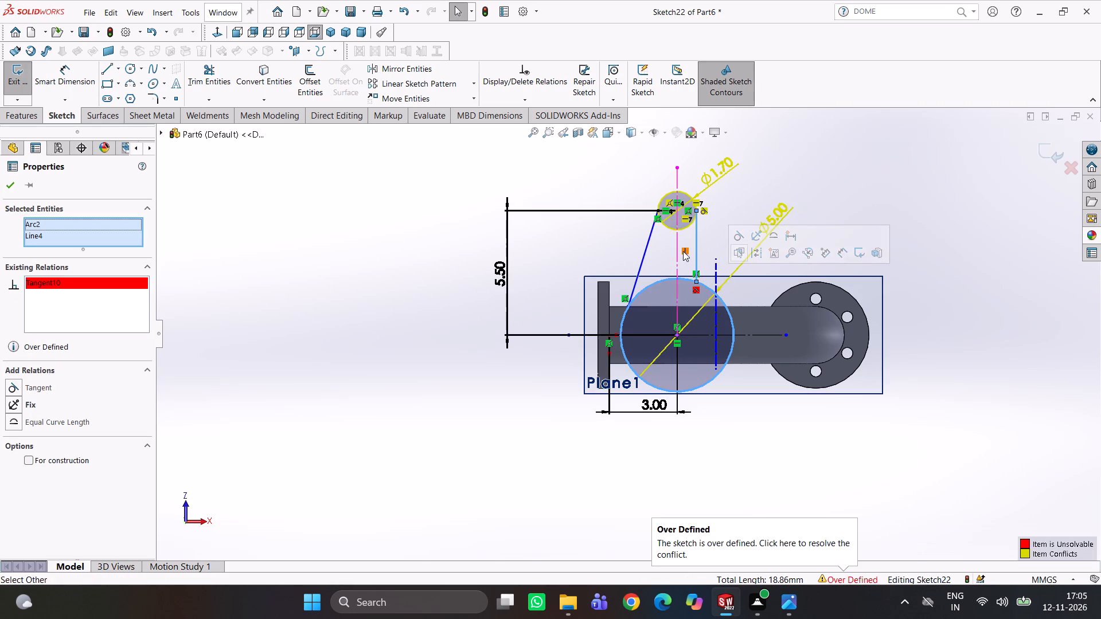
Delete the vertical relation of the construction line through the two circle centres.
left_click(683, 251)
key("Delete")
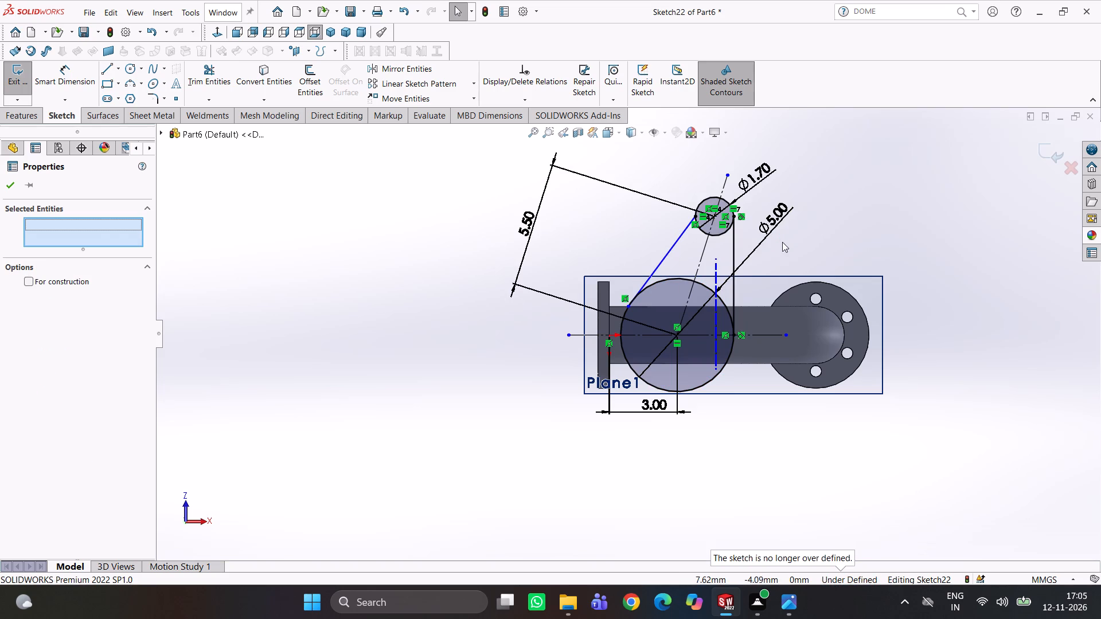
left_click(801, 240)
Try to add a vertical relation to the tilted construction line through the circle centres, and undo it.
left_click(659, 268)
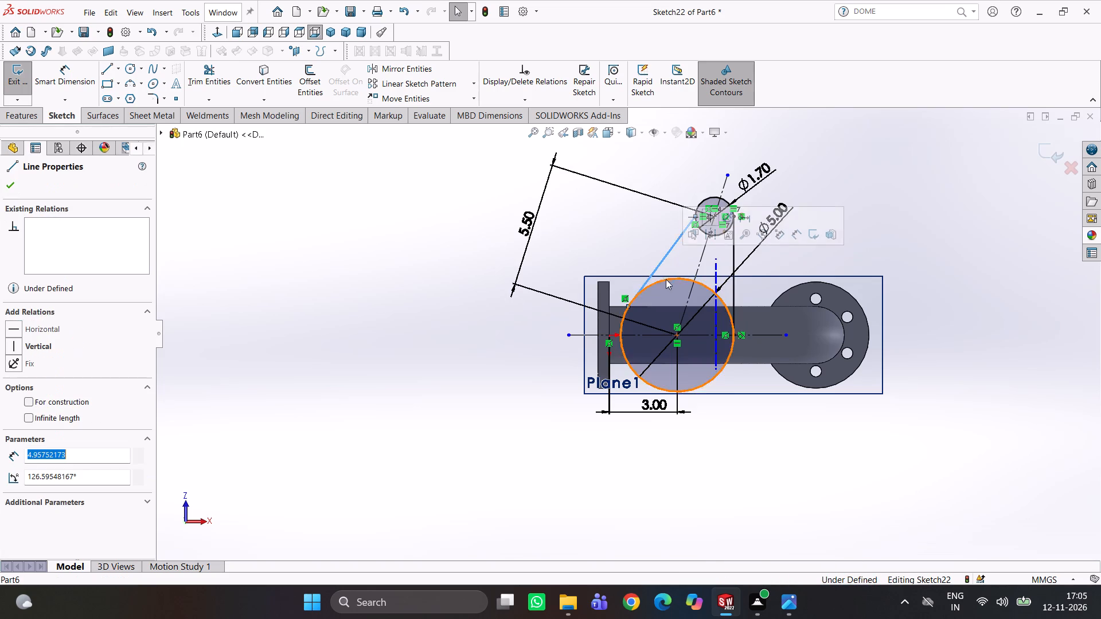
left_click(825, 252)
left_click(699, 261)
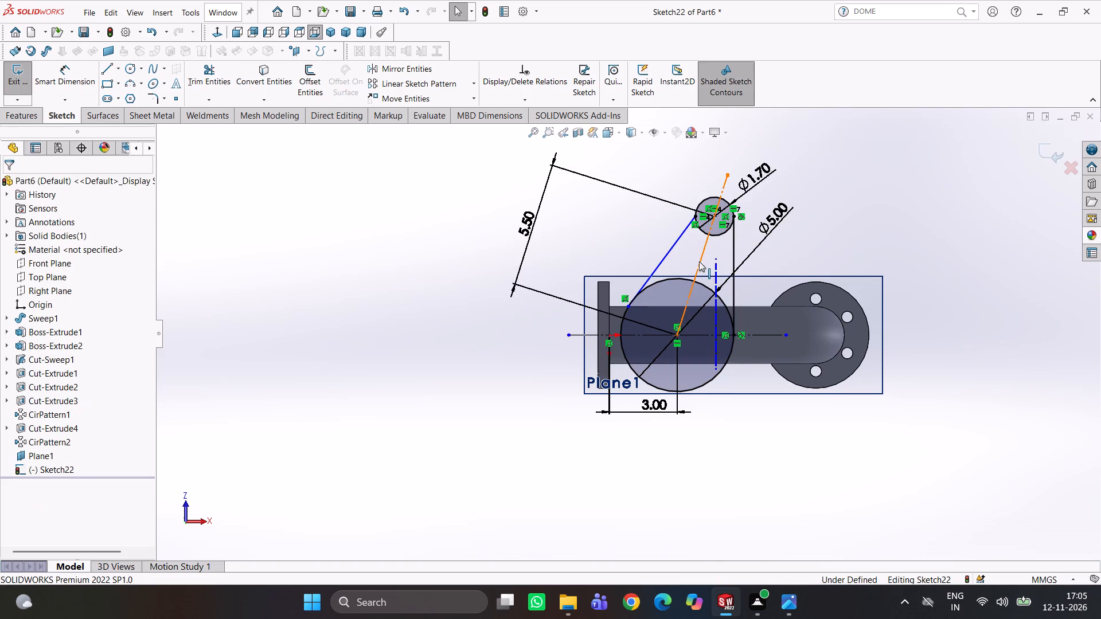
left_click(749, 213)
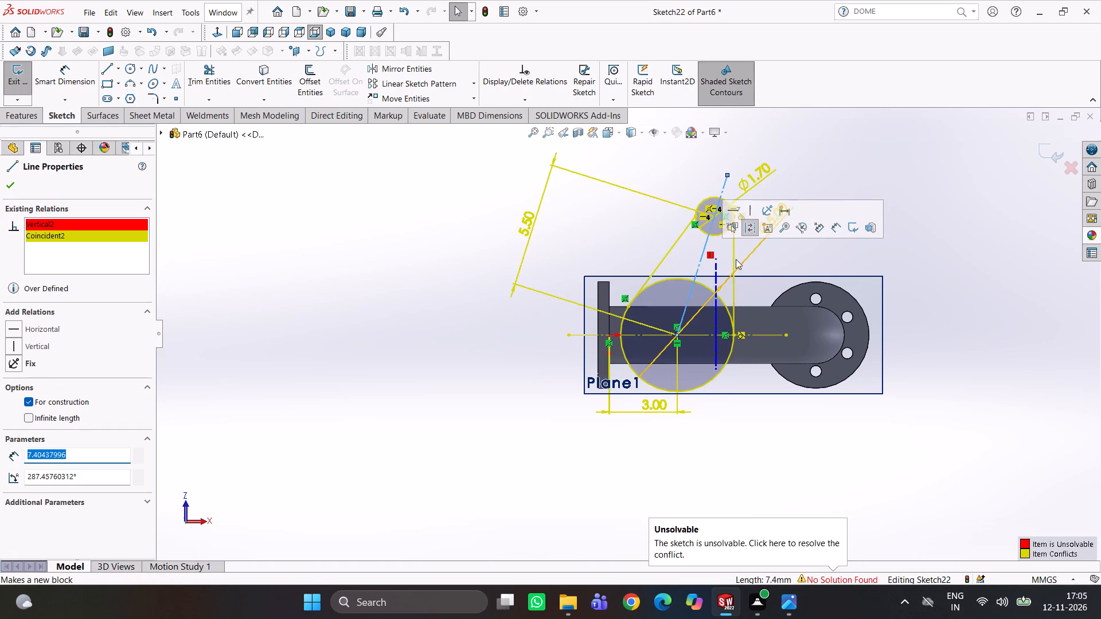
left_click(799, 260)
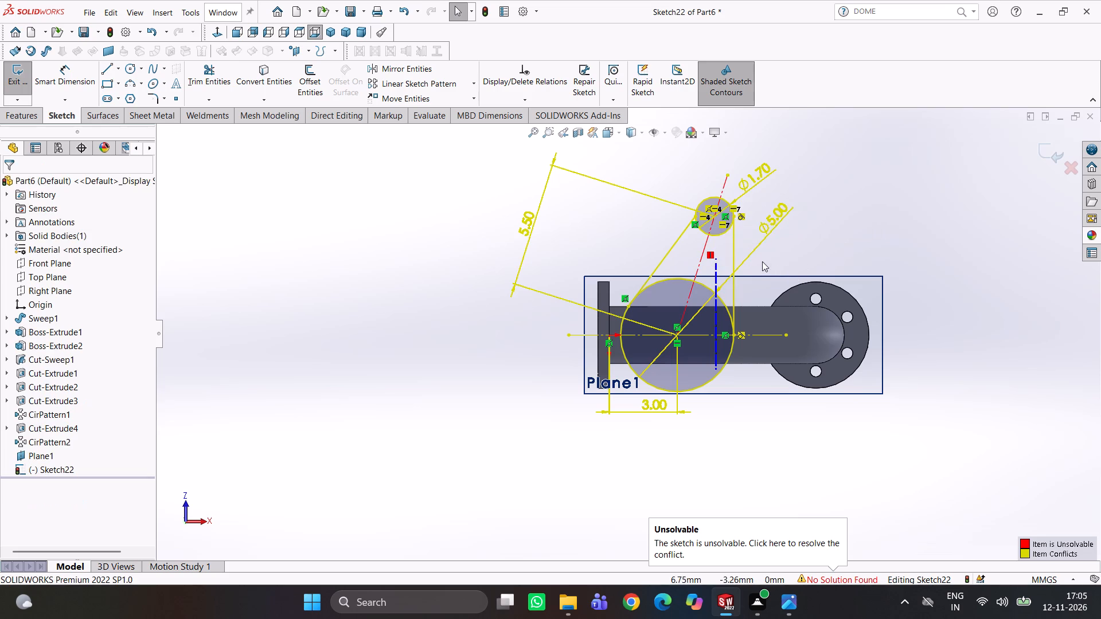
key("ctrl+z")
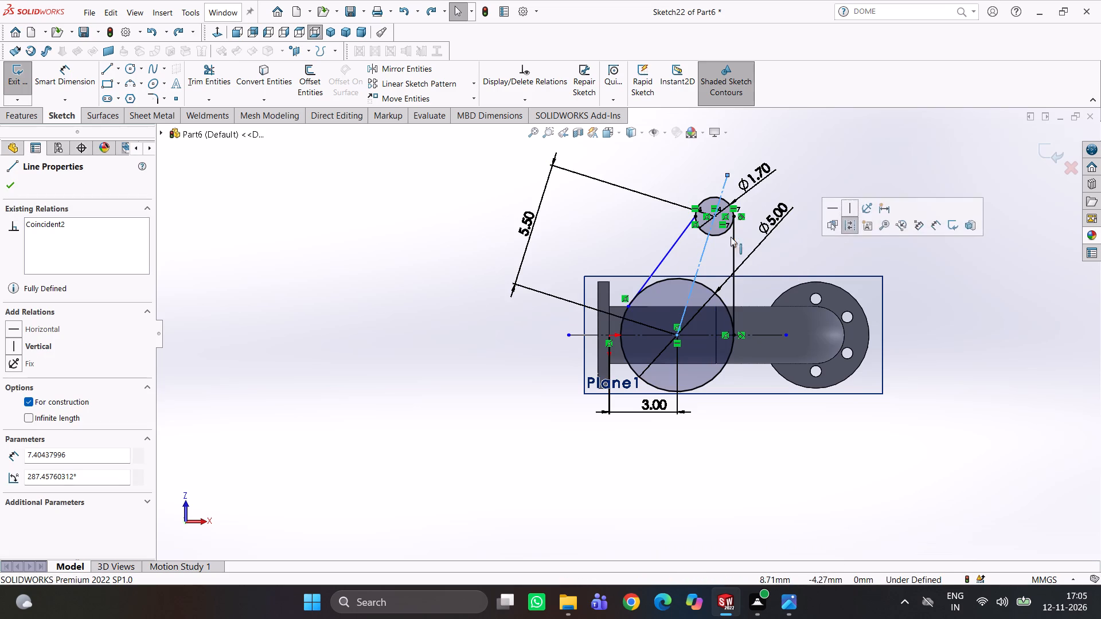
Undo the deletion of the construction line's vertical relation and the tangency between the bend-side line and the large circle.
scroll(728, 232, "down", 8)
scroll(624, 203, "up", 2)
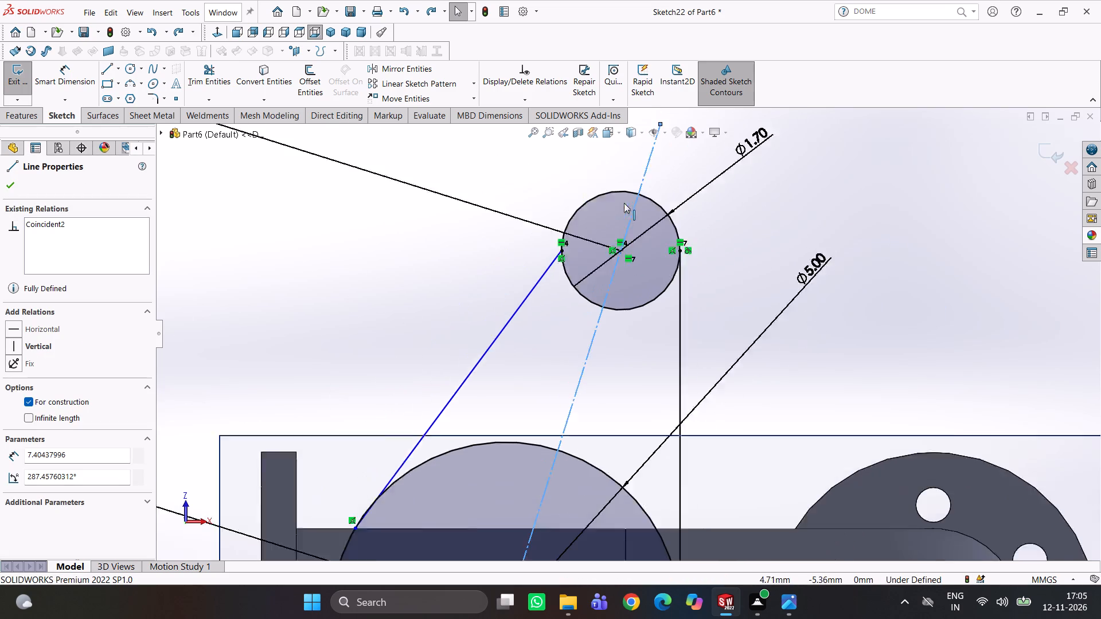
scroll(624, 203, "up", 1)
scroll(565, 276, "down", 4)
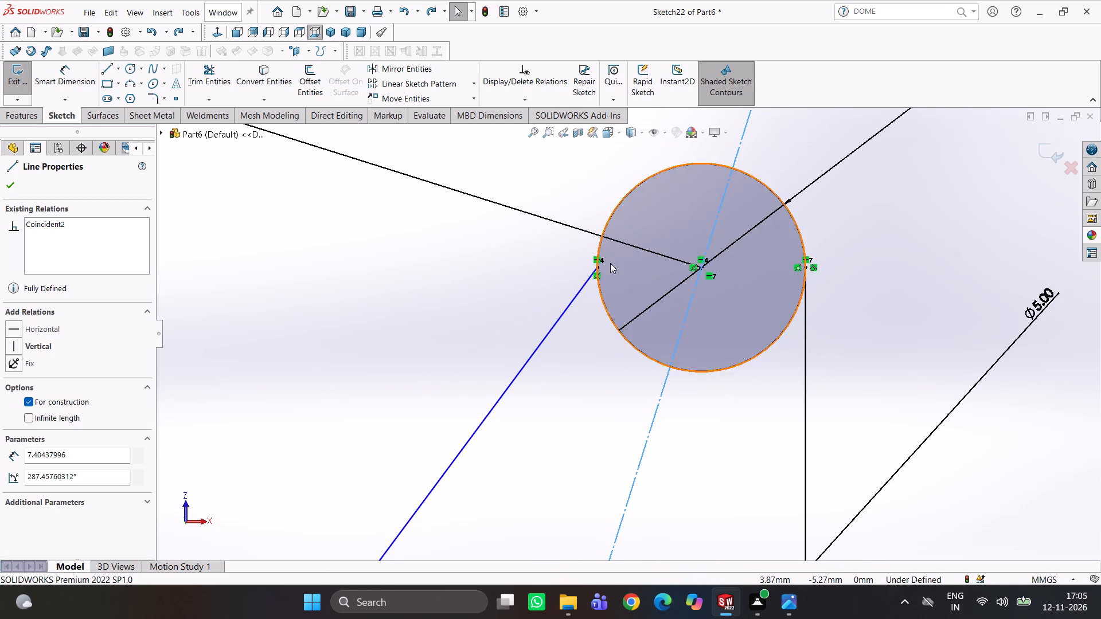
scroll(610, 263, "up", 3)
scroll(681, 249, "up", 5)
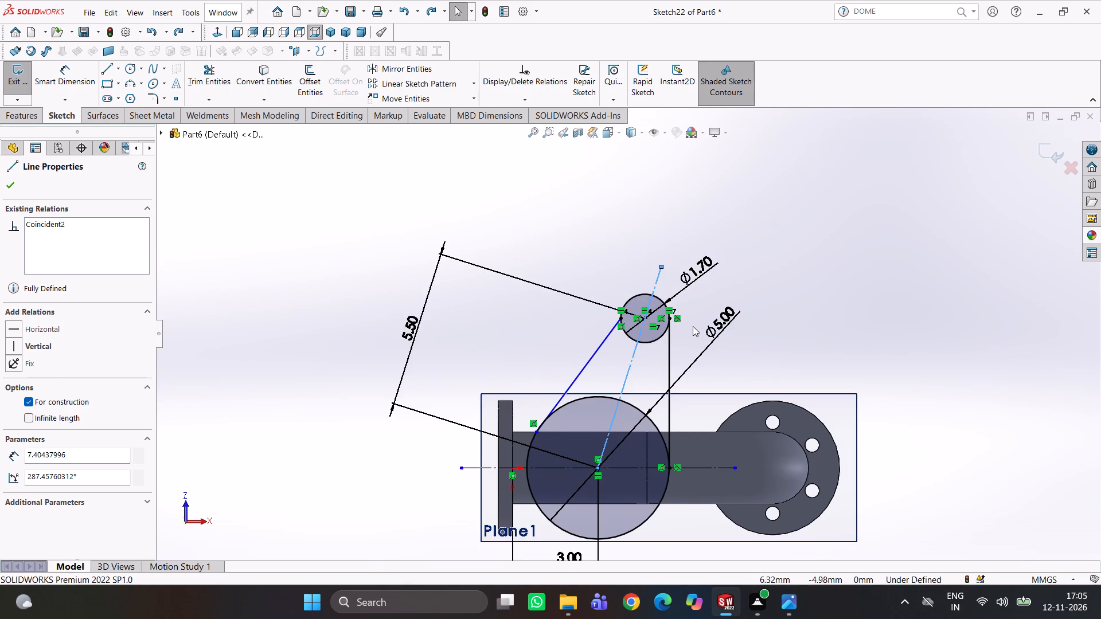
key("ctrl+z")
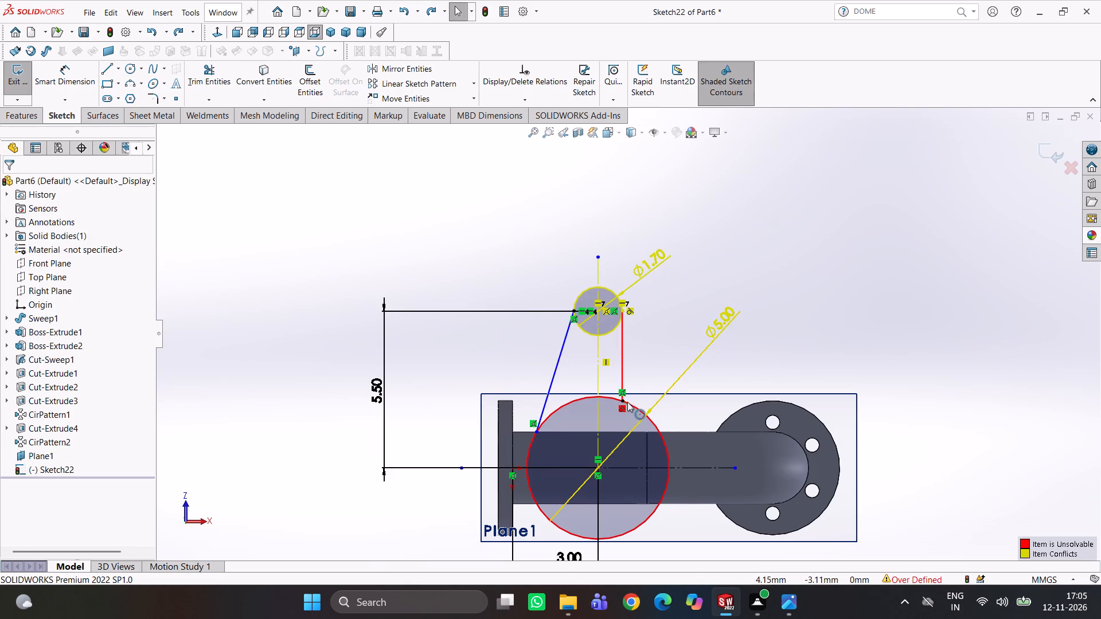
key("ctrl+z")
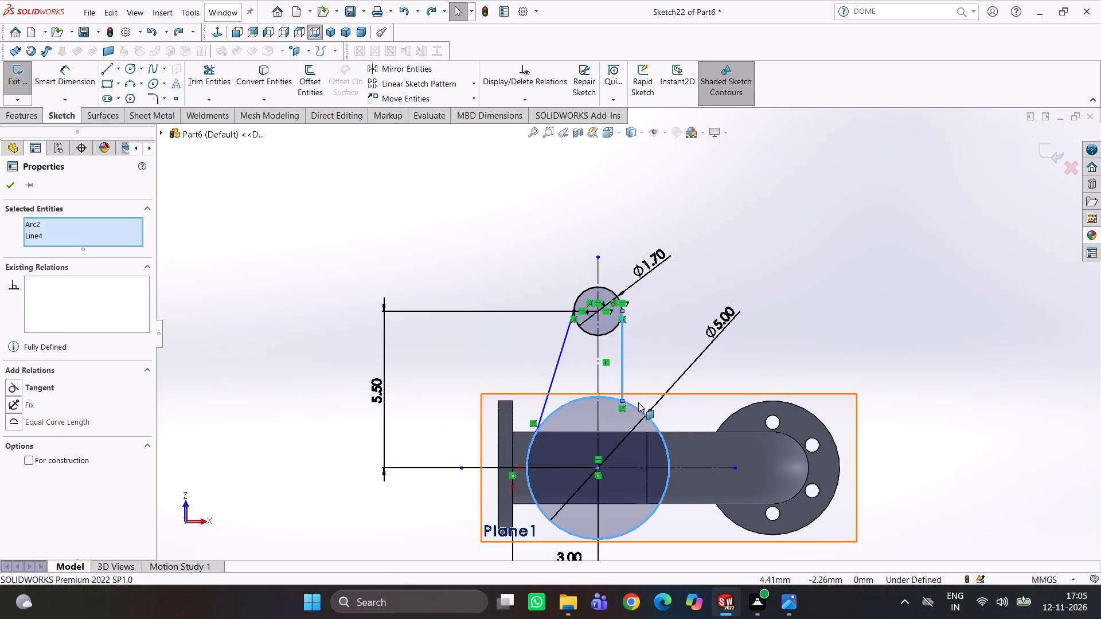
Delete the coincident relation between the bend-side line's upper end and the small circle.
left_click(656, 366)
scroll(621, 334, "down", 7)
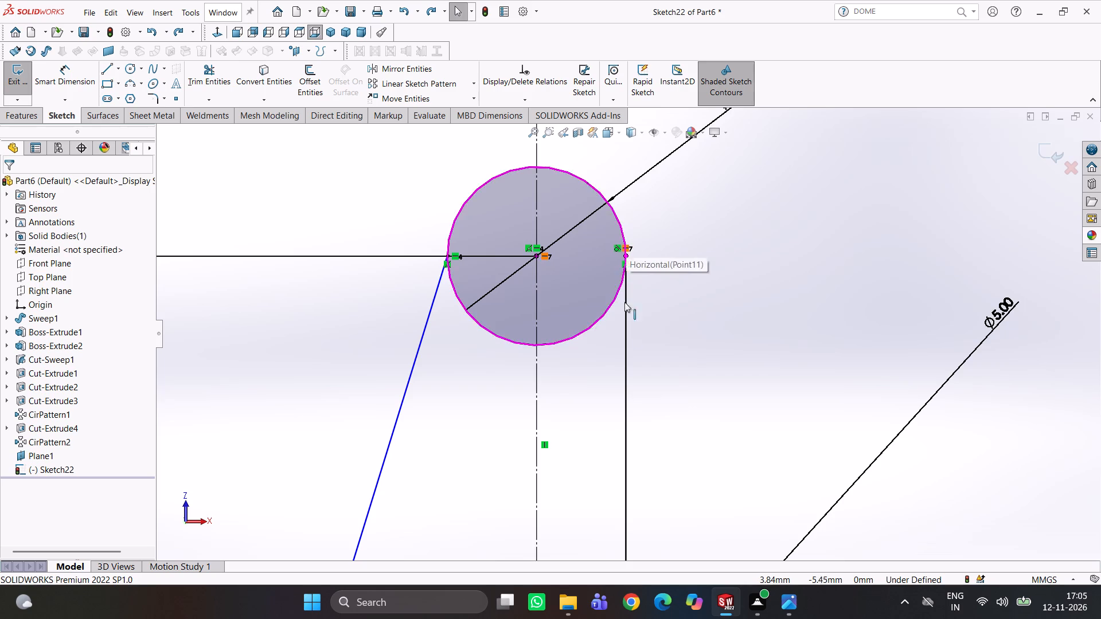
scroll(632, 343, "up", 7)
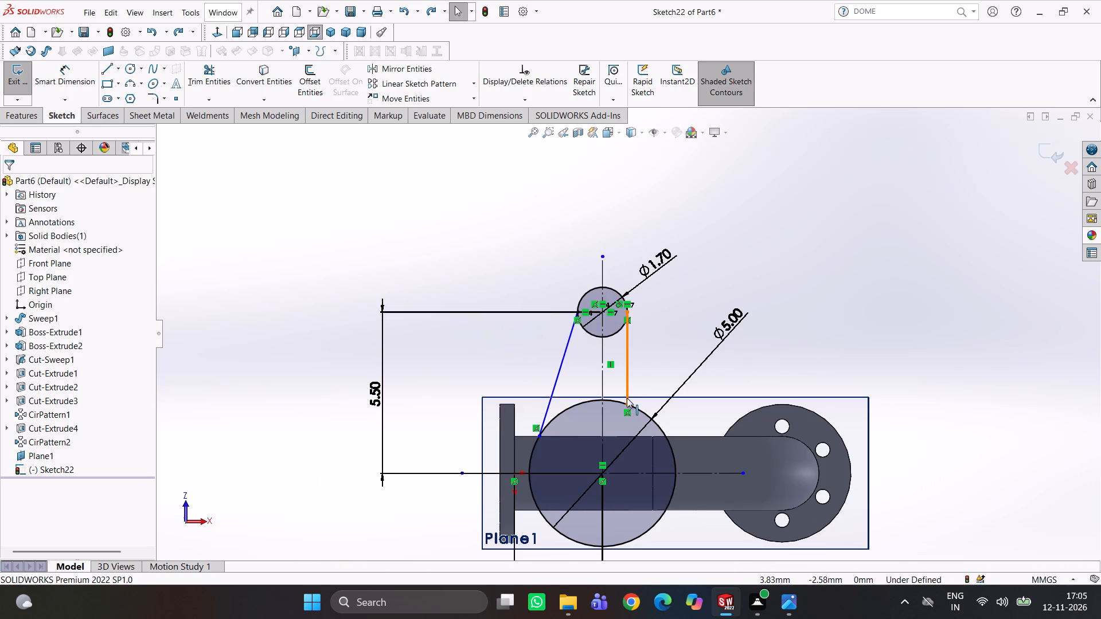
left_click_drag(626, 402, 644, 401)
left_click(654, 360)
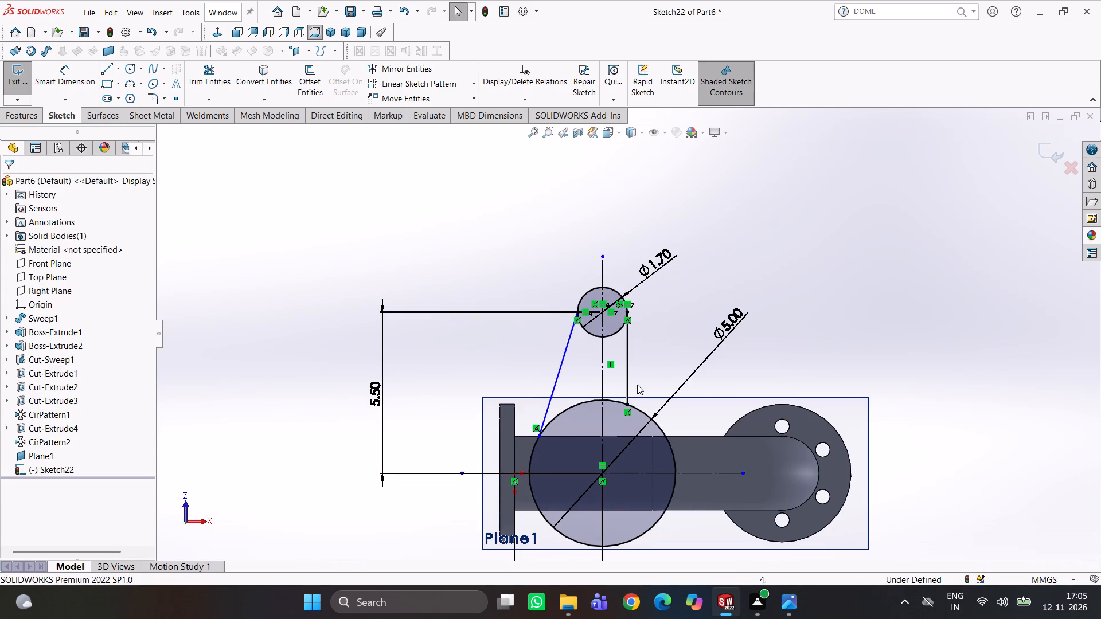
left_click(628, 319)
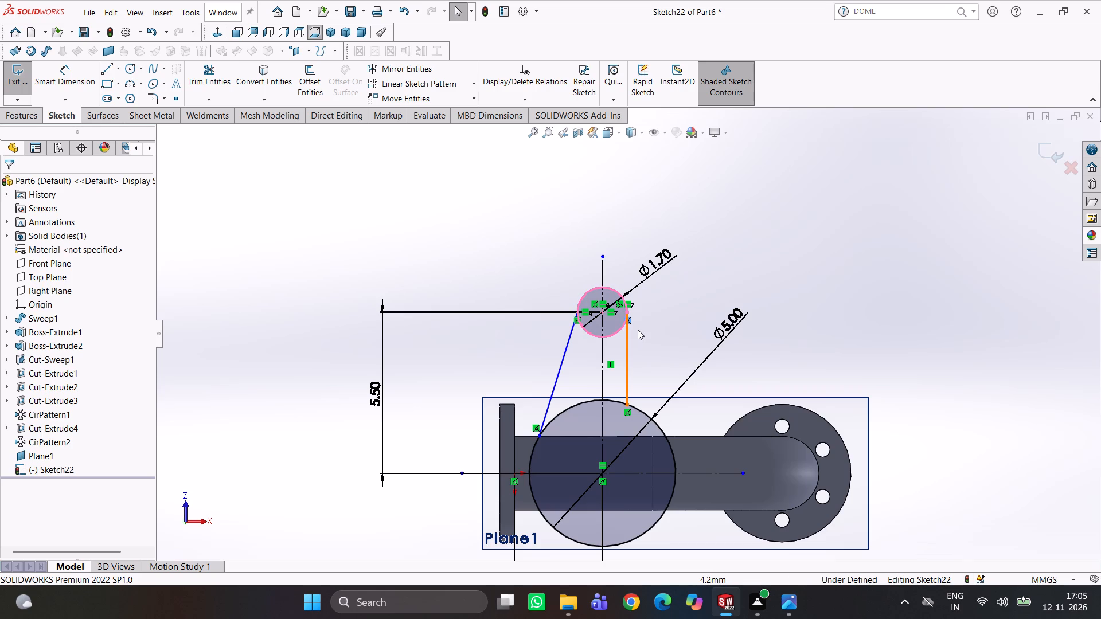
key("Delete")
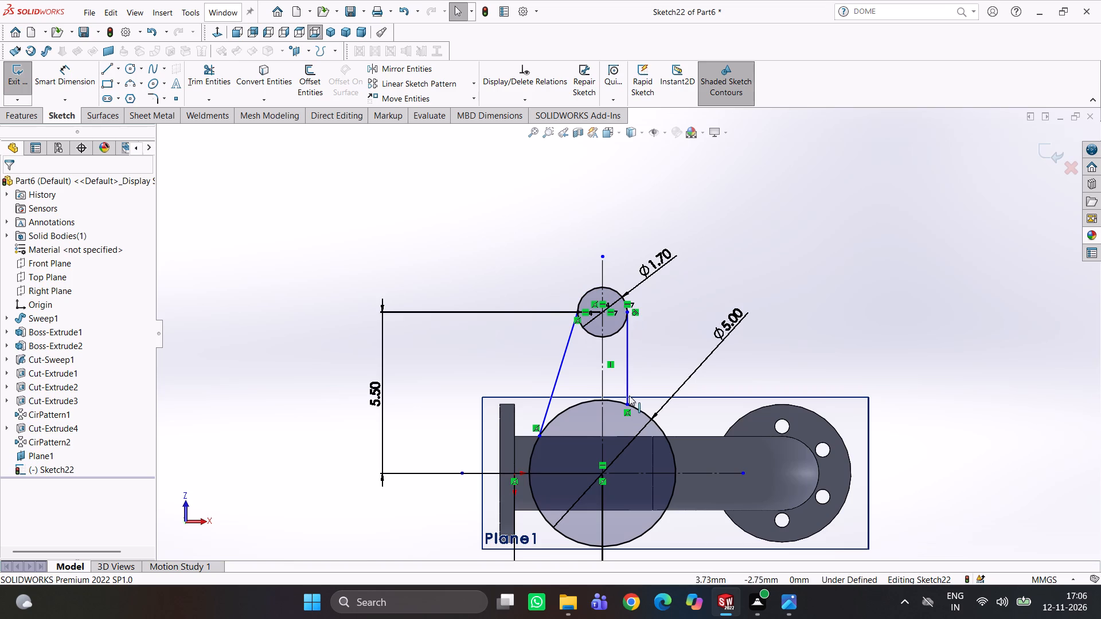
Move the bend-side line's lower end outward along the large circle's edge to about X 4.8 mm, making the line slant outward.
left_click_drag(628, 406, 656, 406)
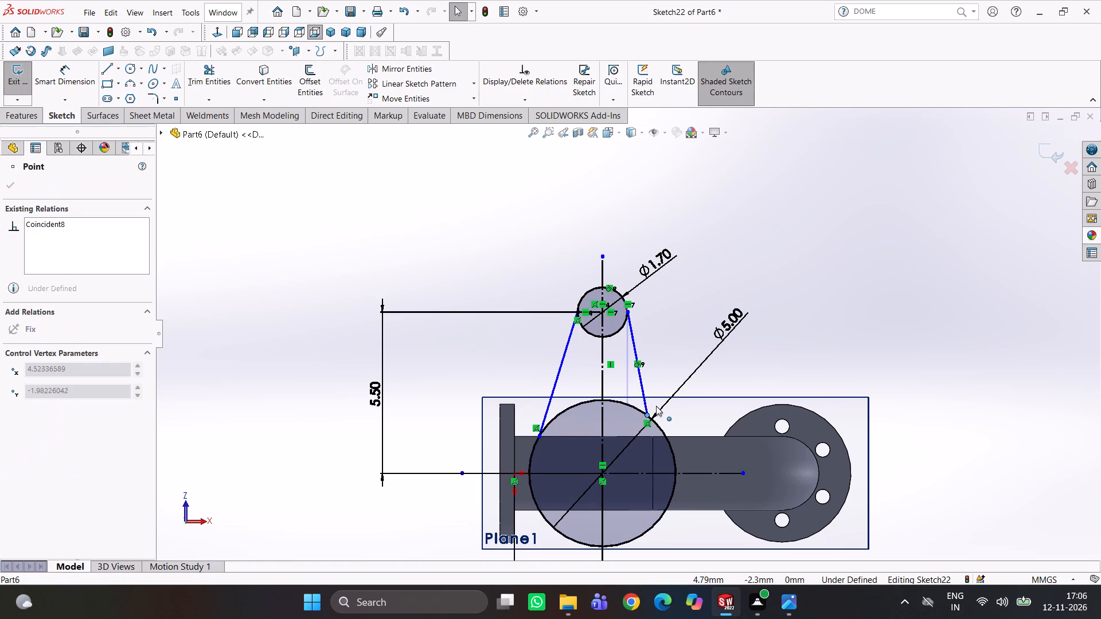
left_click_drag(656, 406, 667, 412)
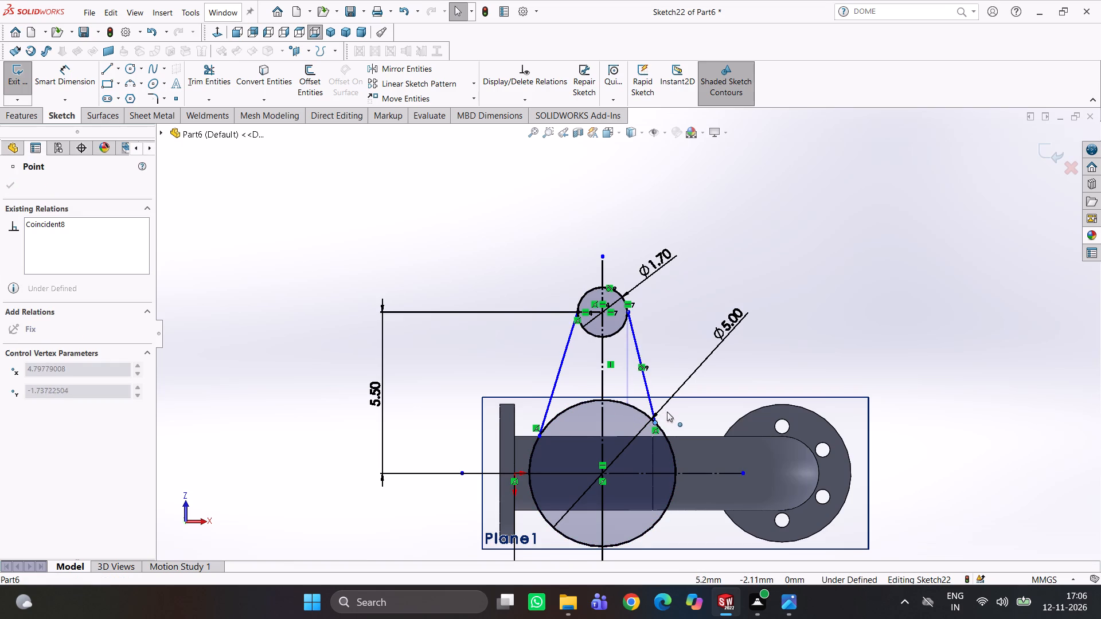
left_click_drag(667, 412, 669, 413)
left_click(655, 331)
Add a coincident relation between the bend-side line's upper end and the small circle.
scroll(628, 326, "down", 4)
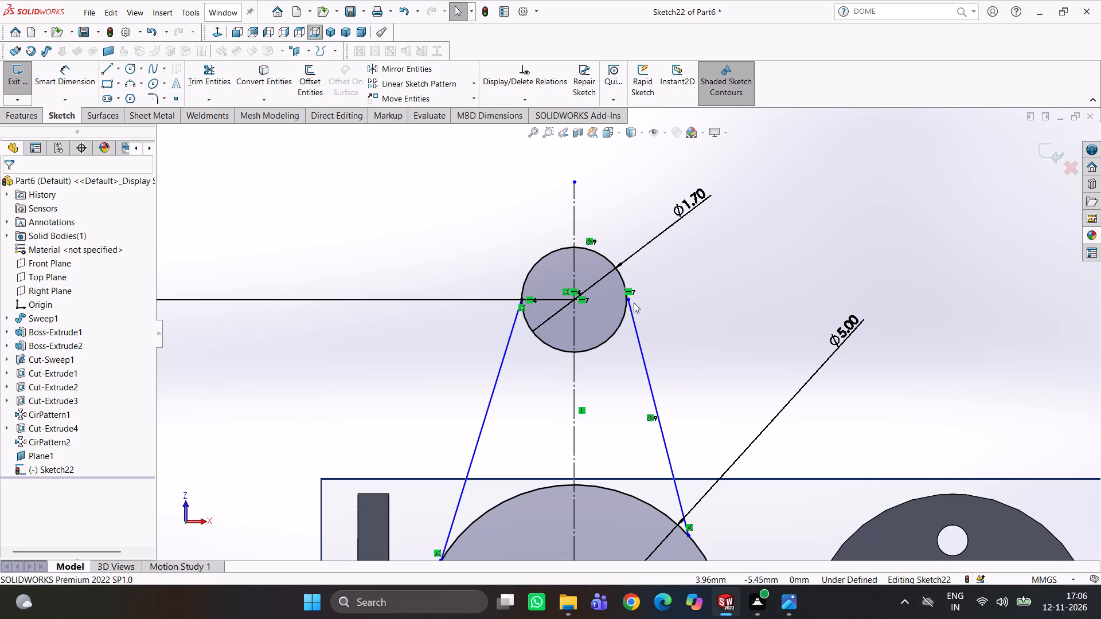
scroll(637, 300, "down", 9)
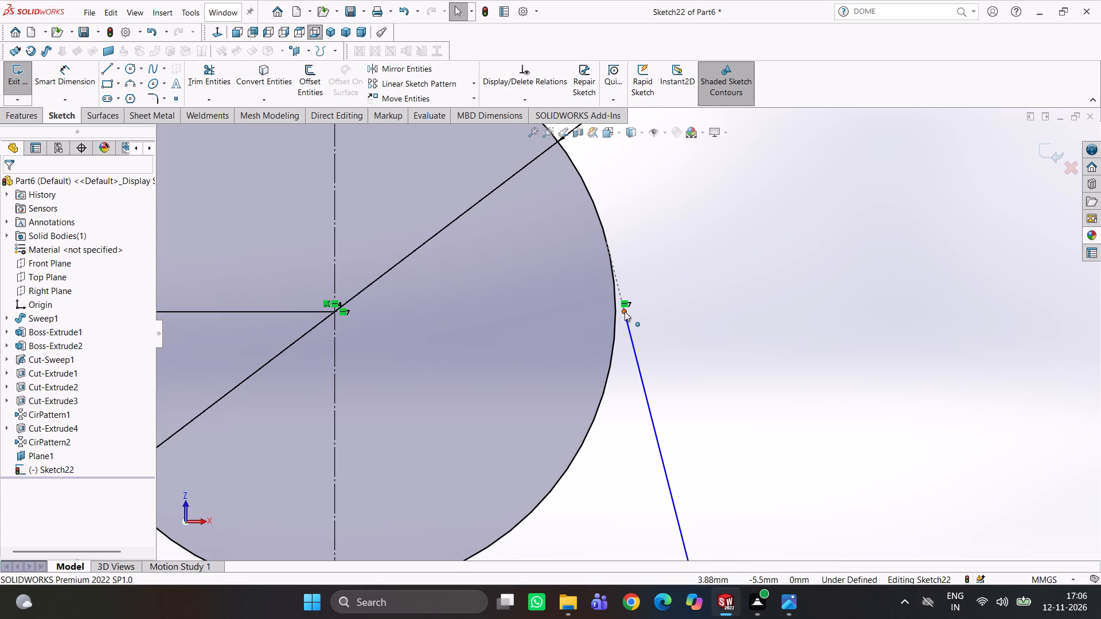
left_click(624, 311)
left_click(616, 330, "ctrl")
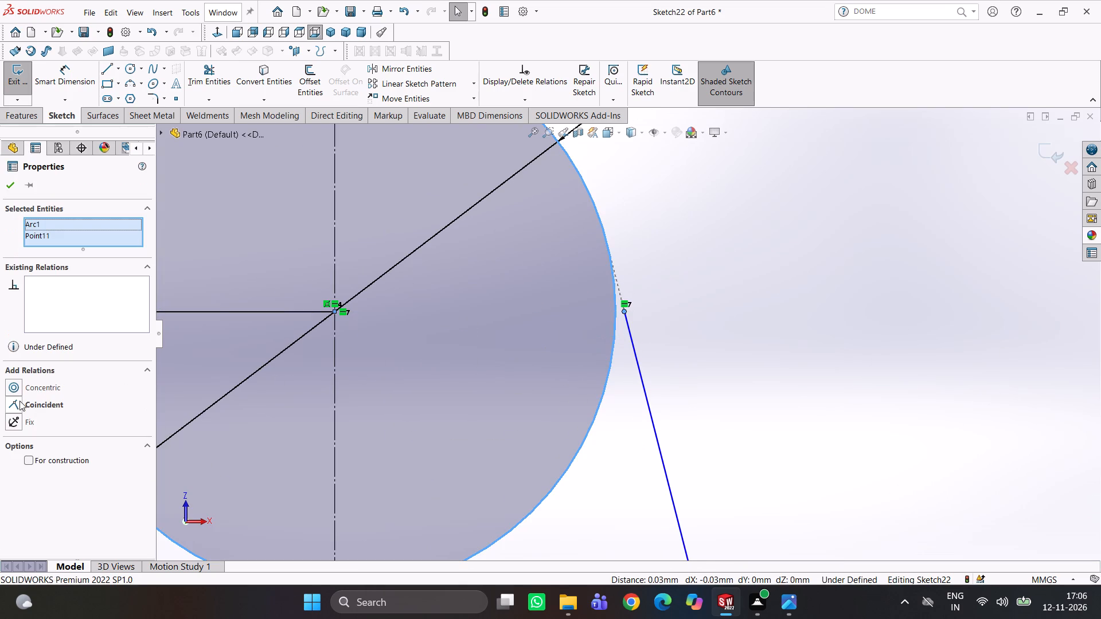
left_click(18, 401)
scroll(635, 405, "up", 4)
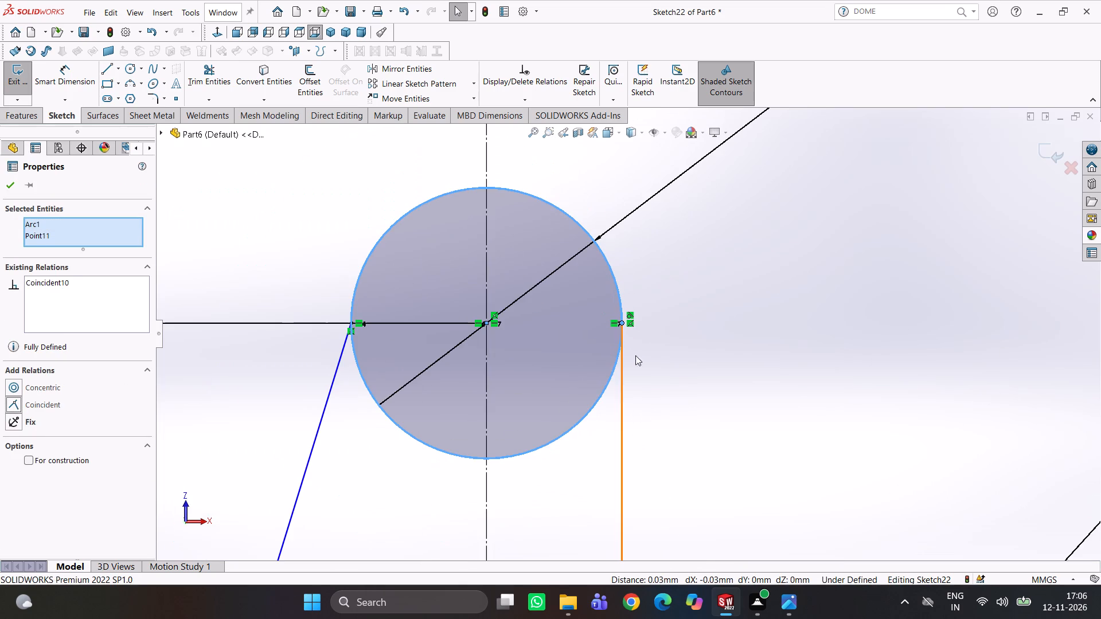
left_click(654, 342)
Delete the tangent relation between the bend-side line and the small circle.
scroll(647, 357, "up", 2)
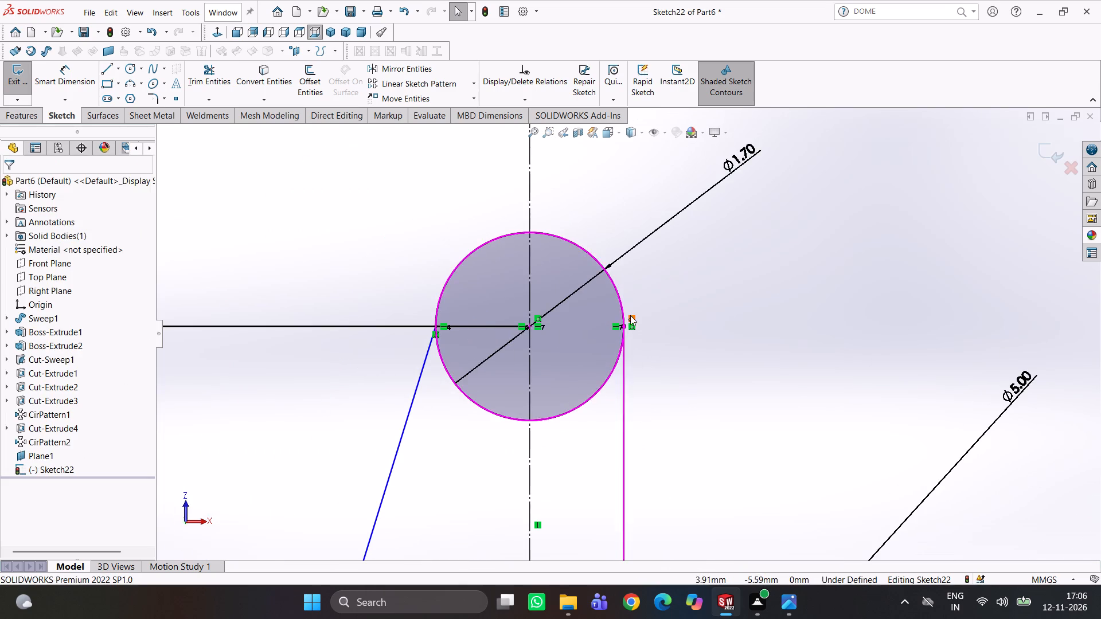
left_click(630, 314)
left_click(634, 315)
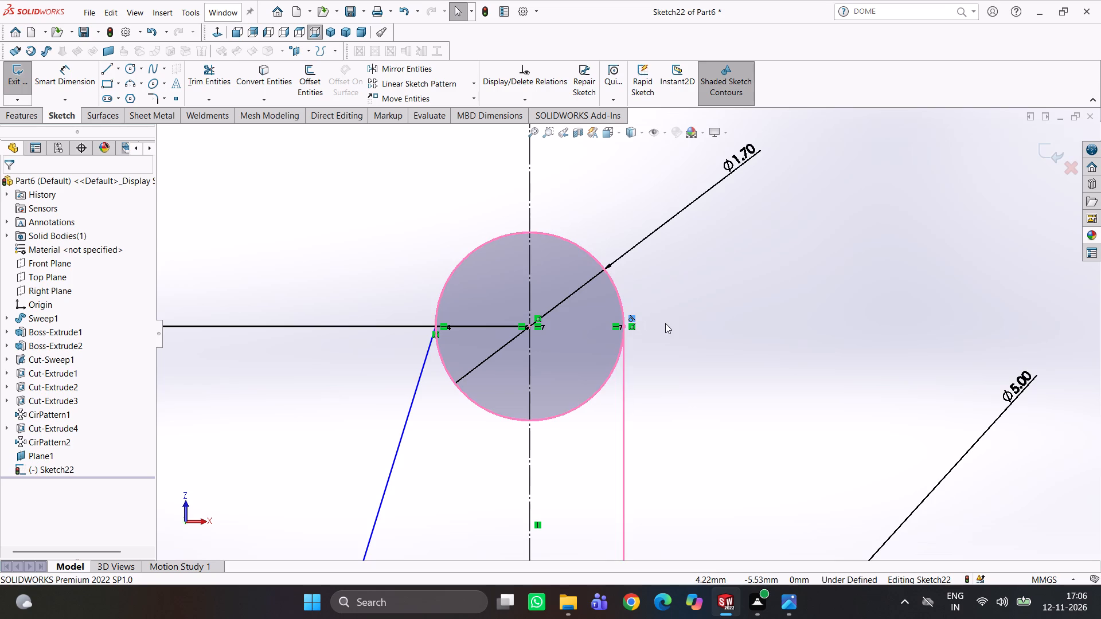
key("Delete")
Move the bend-side line's lower end outward along the large circle's edge to about X 5 mm, slanting the line outward.
scroll(659, 351, "up", 4)
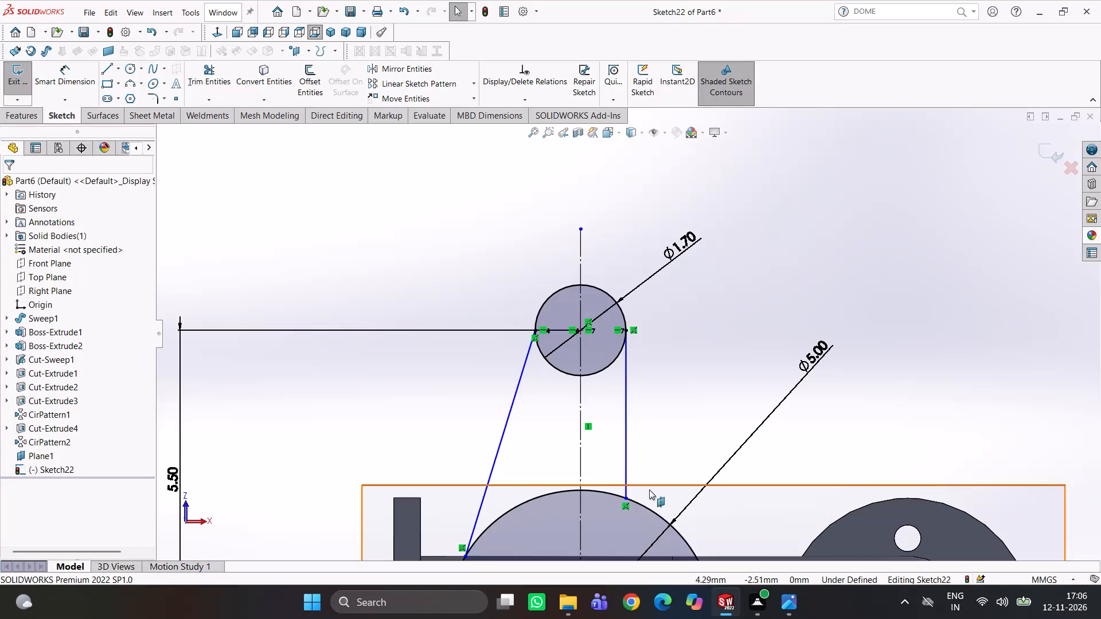
left_click_drag(626, 497, 697, 534)
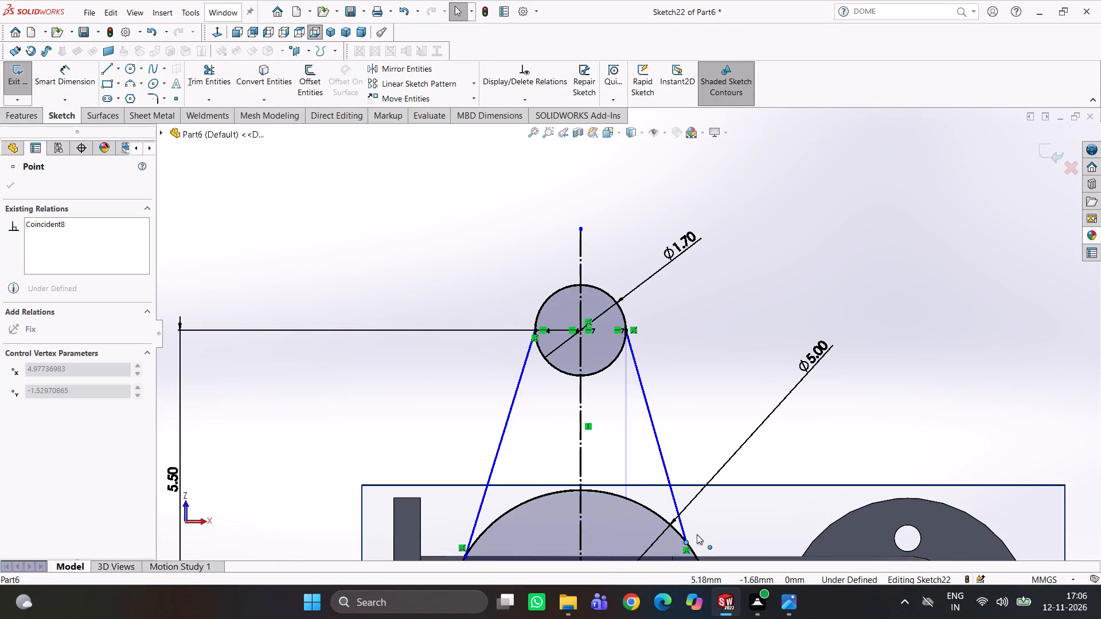
left_click_drag(697, 534, 697, 534)
scroll(676, 500, "up", 5)
scroll(652, 450, "down", 3)
left_click(736, 279)
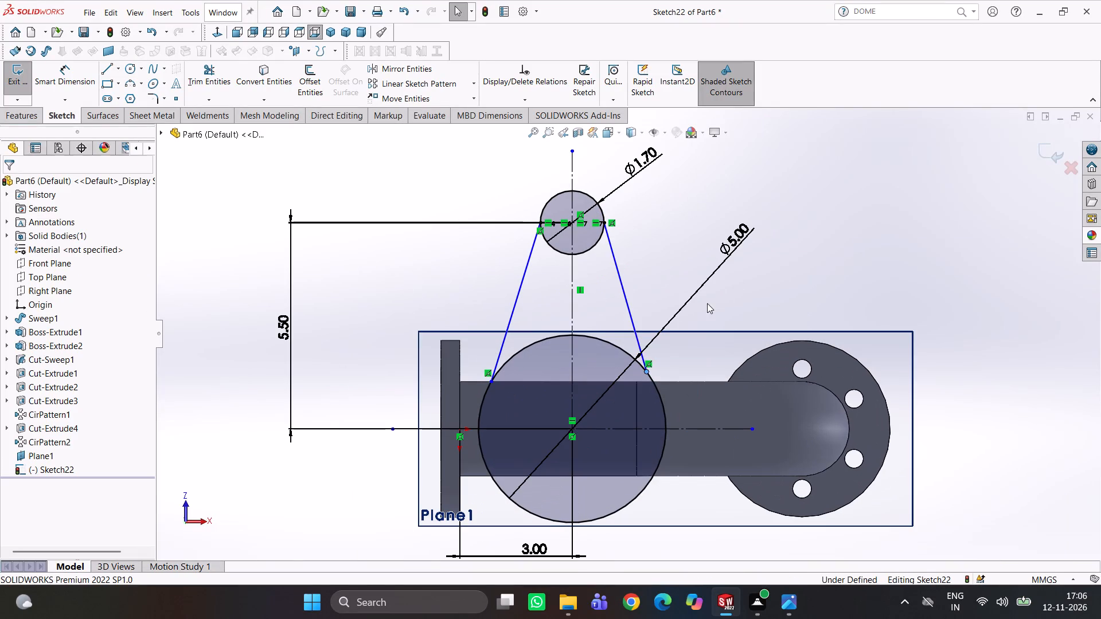
Make the bend-side line tangent to the large circle.
left_click(646, 373, "ctrl")
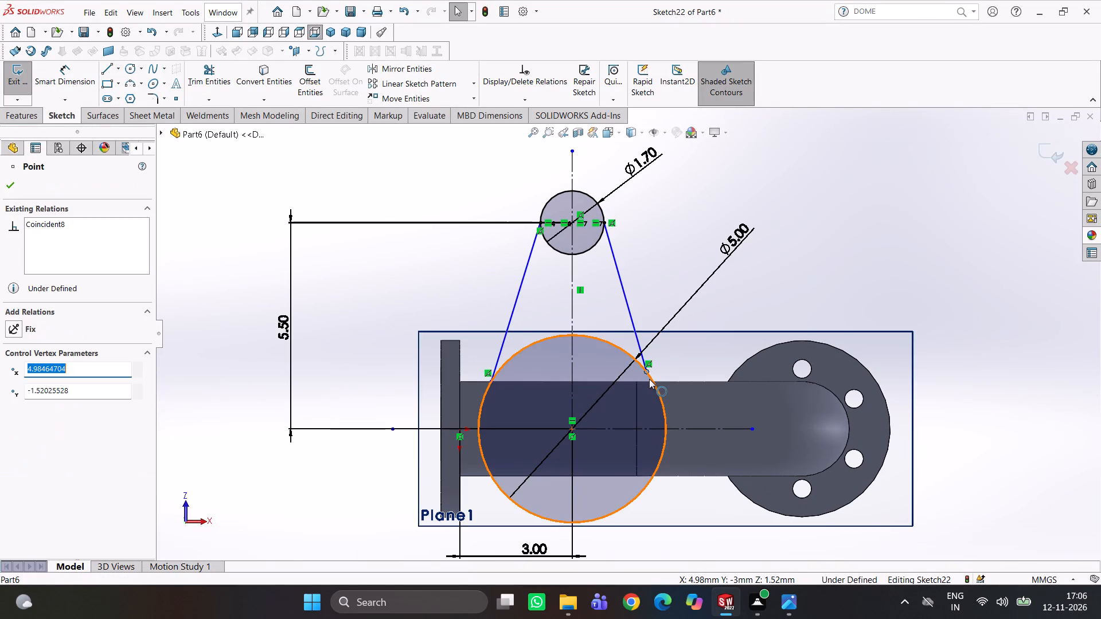
left_click(649, 379, "ctrl")
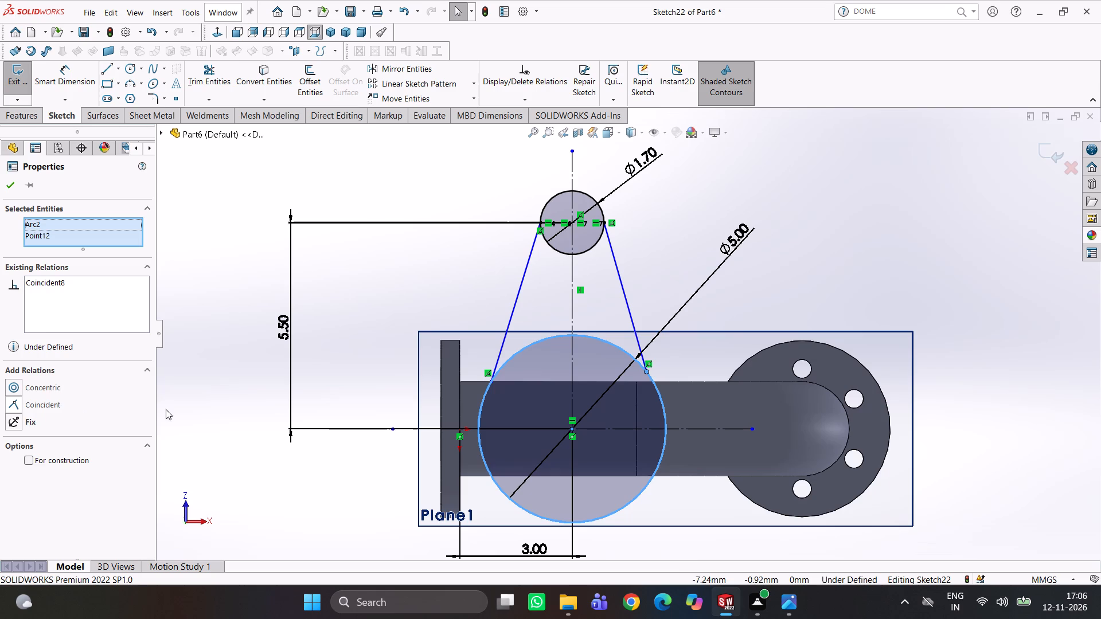
left_click(214, 410)
left_click(628, 311)
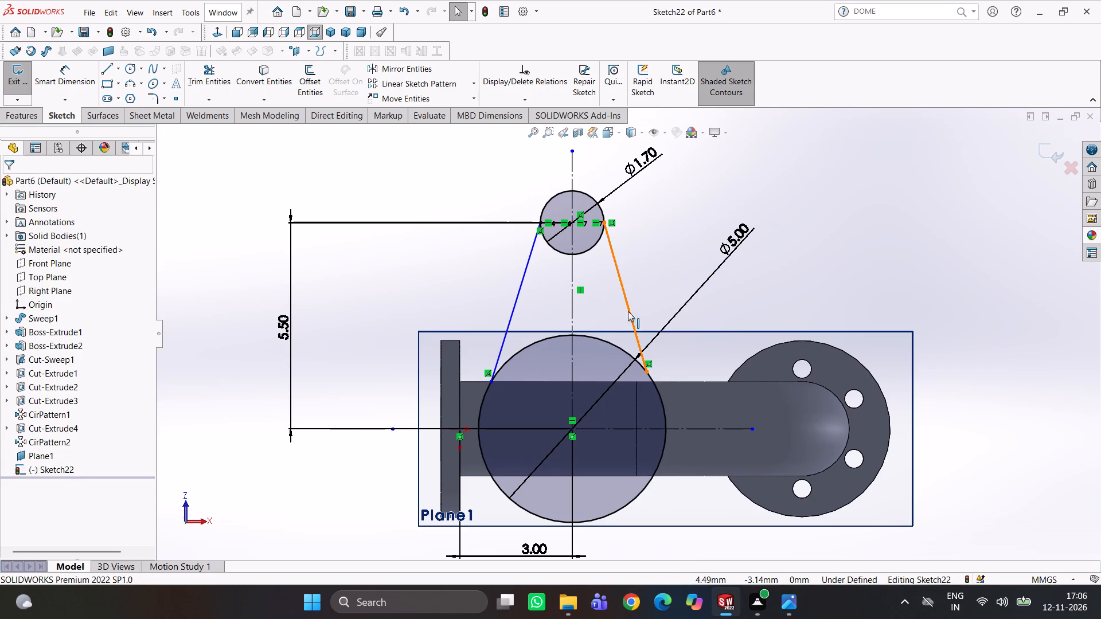
left_click(655, 389, "ctrl")
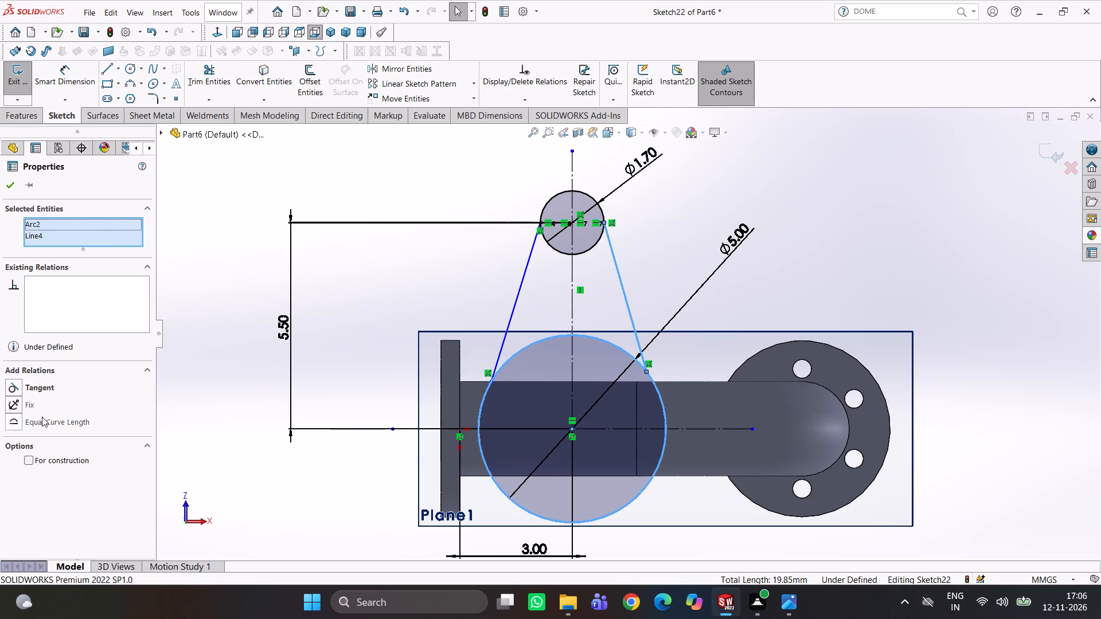
left_click(29, 383)
left_click(354, 316)
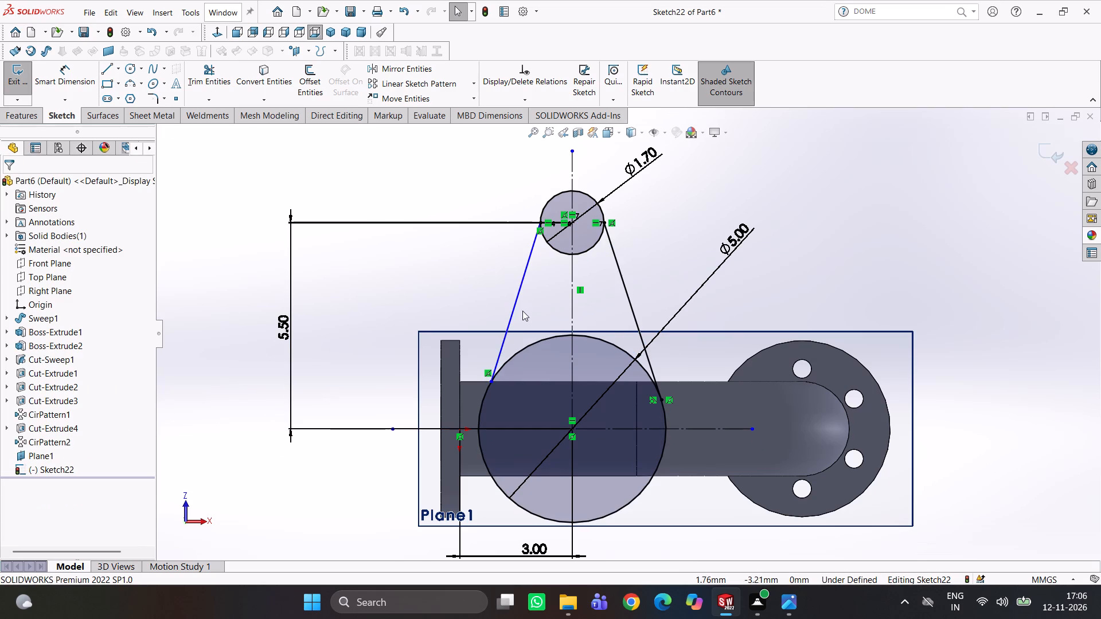
Make the opposite slanted line, on the straight flange's side, tangent to the large circle.
left_click(502, 356)
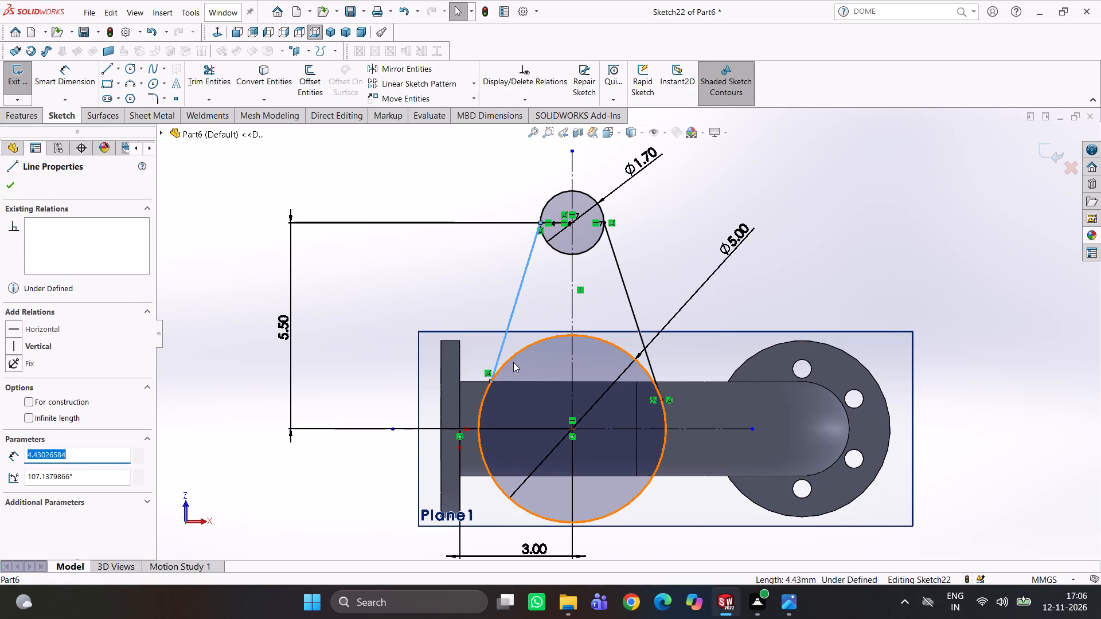
left_click(513, 362, "ctrl")
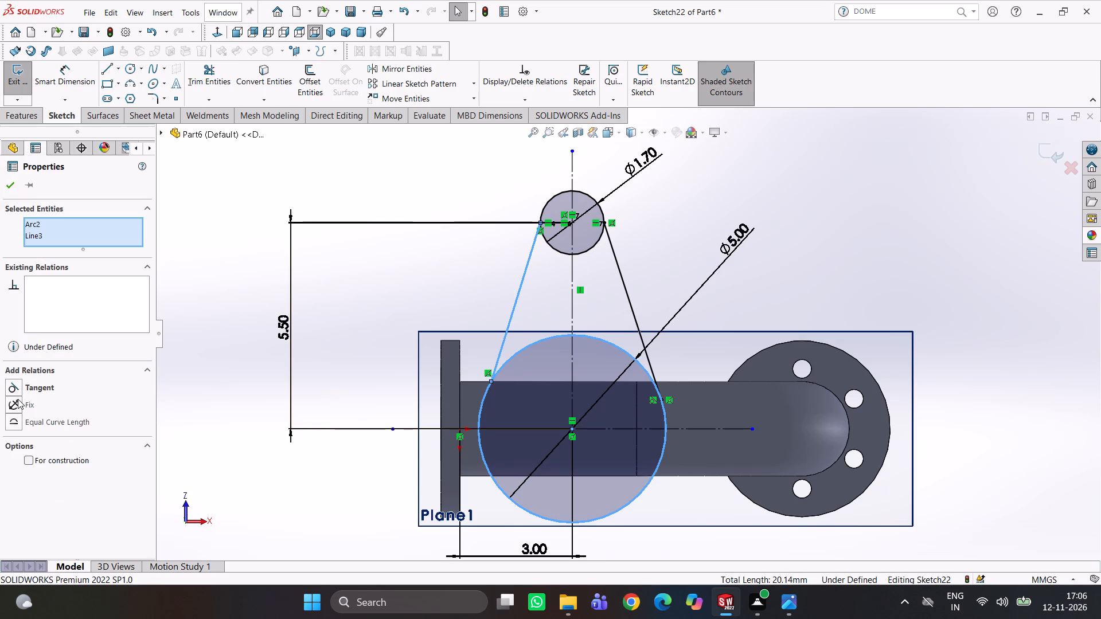
left_click(19, 388)
left_click(356, 337)
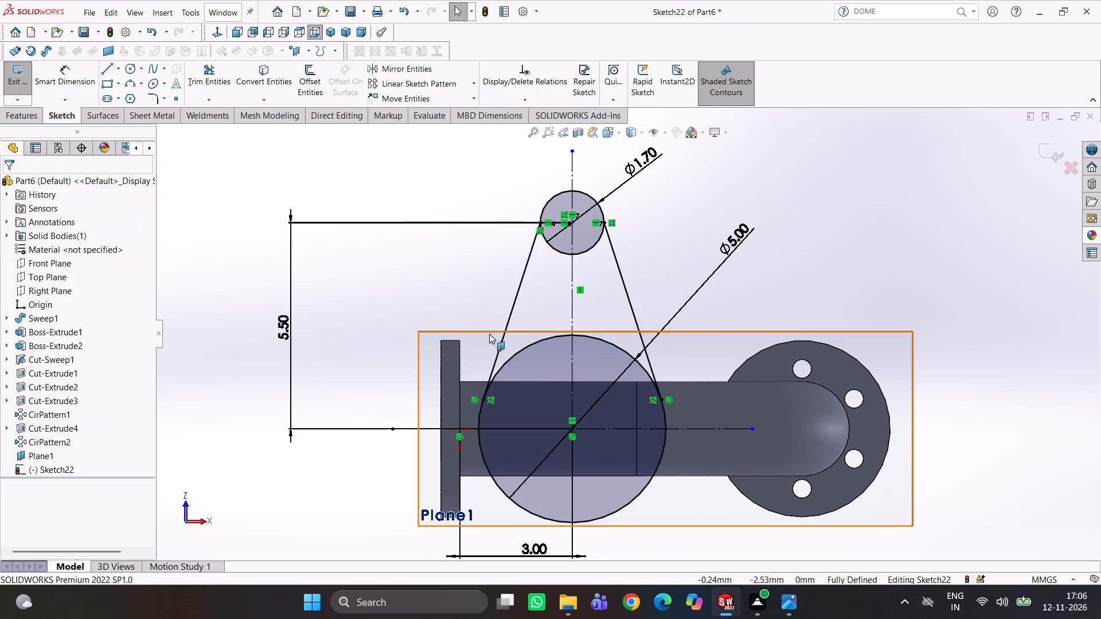
Sketch a circle about 0.88 mm in diameter inside the small circle, centred on the small circle's centre.
scroll(544, 331, "up", 2)
scroll(616, 281, "down", 3)
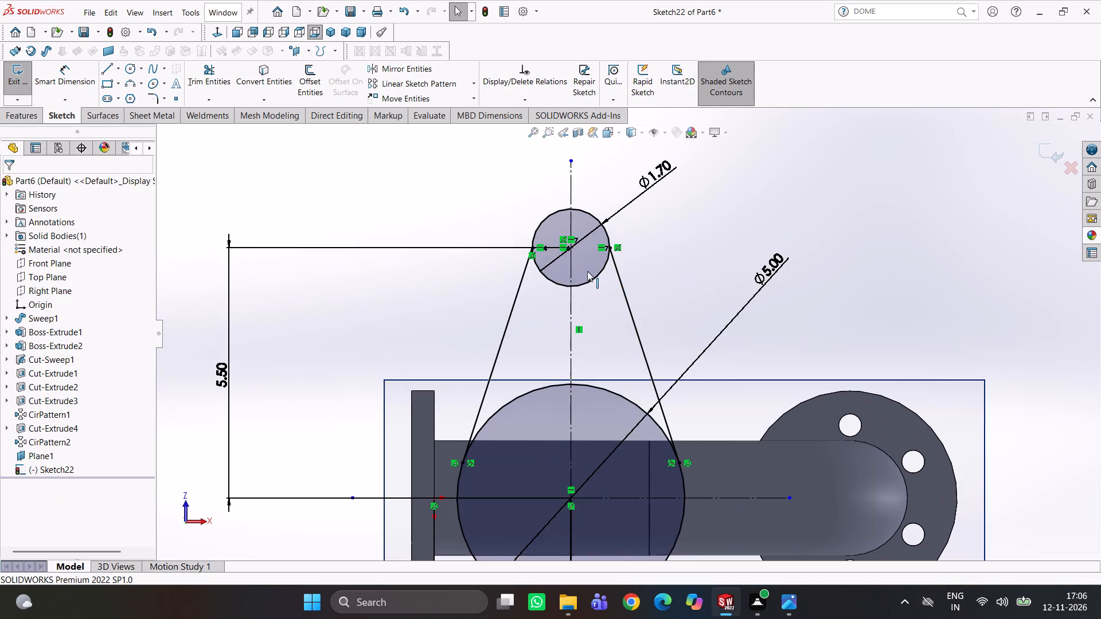
right_click_drag(369, 189, 447, 179)
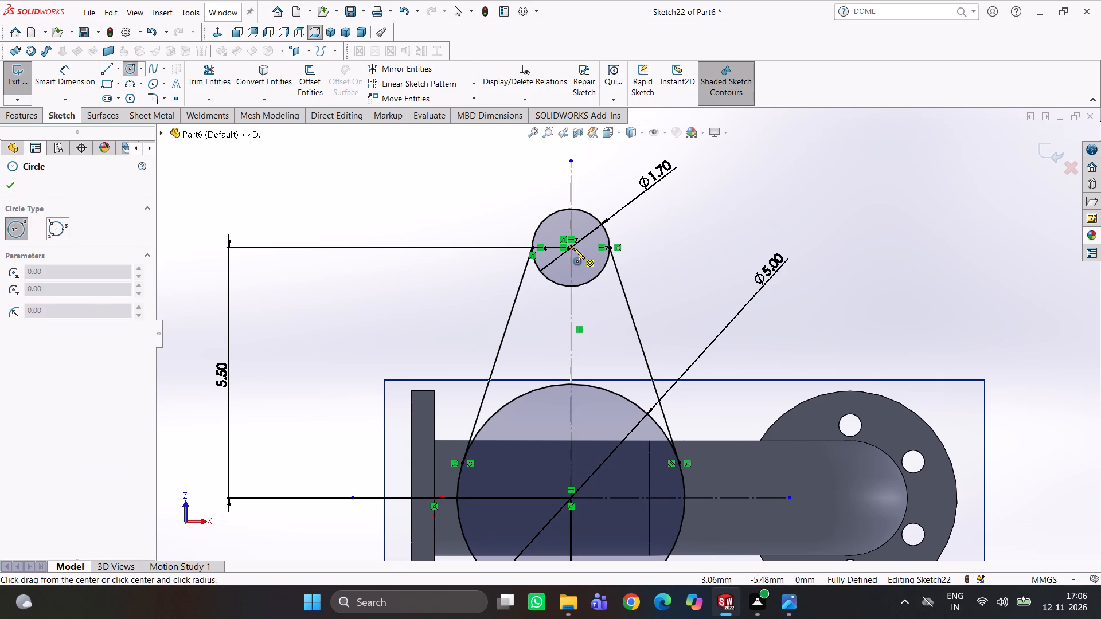
left_click(572, 247)
left_click(583, 264)
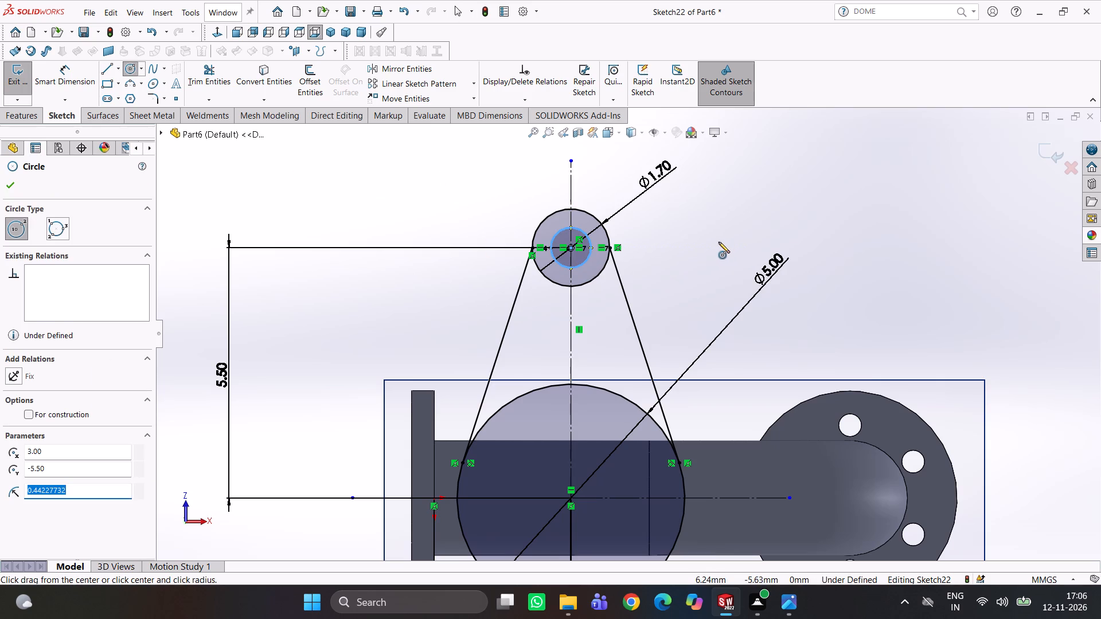
key("Escape")
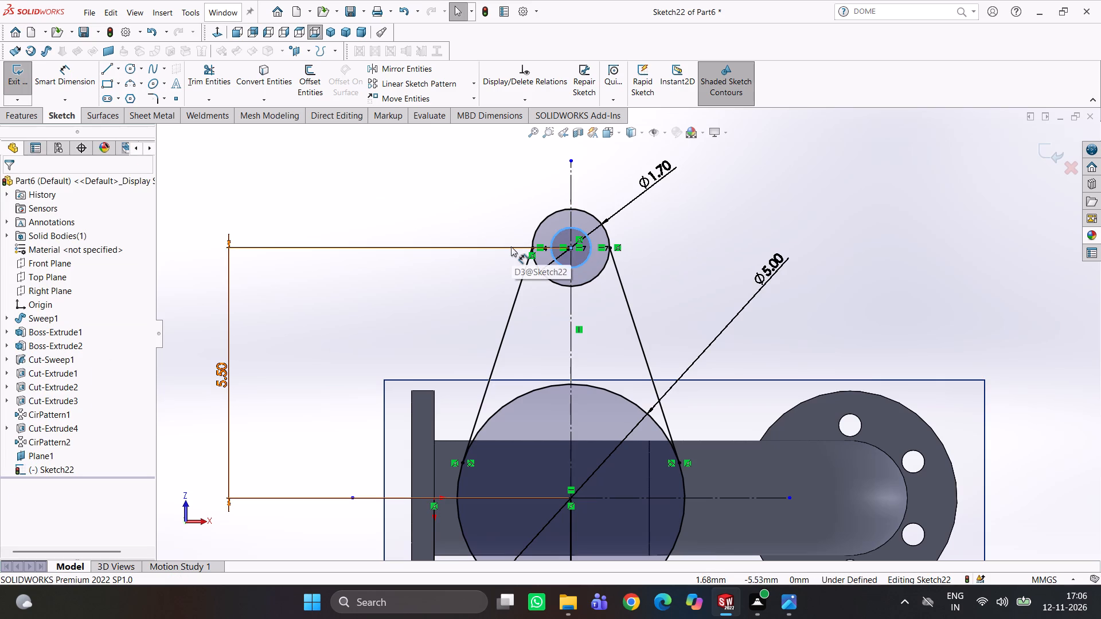
Dimension the new inner circle with a diameter of 0.5 mm.
right_click_drag(710, 236, 701, 166)
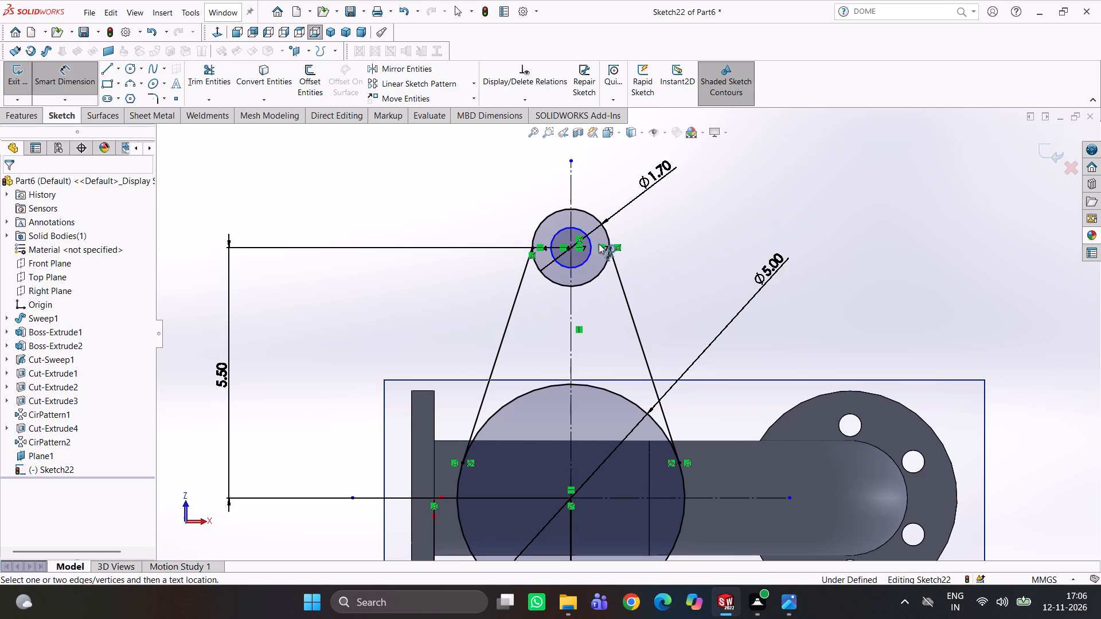
left_click(586, 236)
left_click(657, 229)
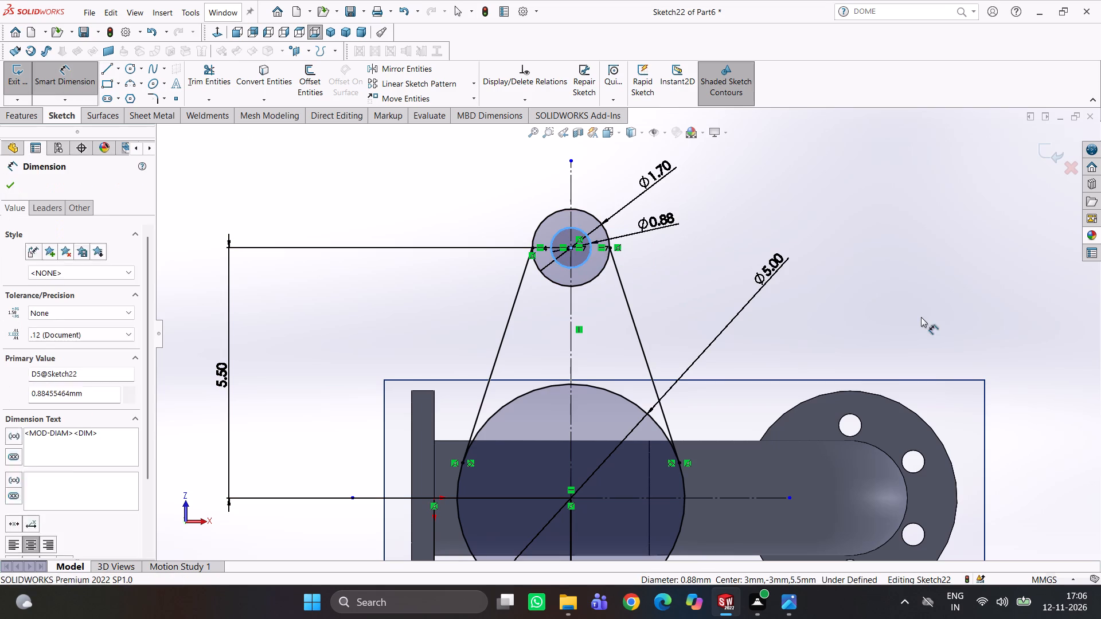
type("0.5")
key("Return")
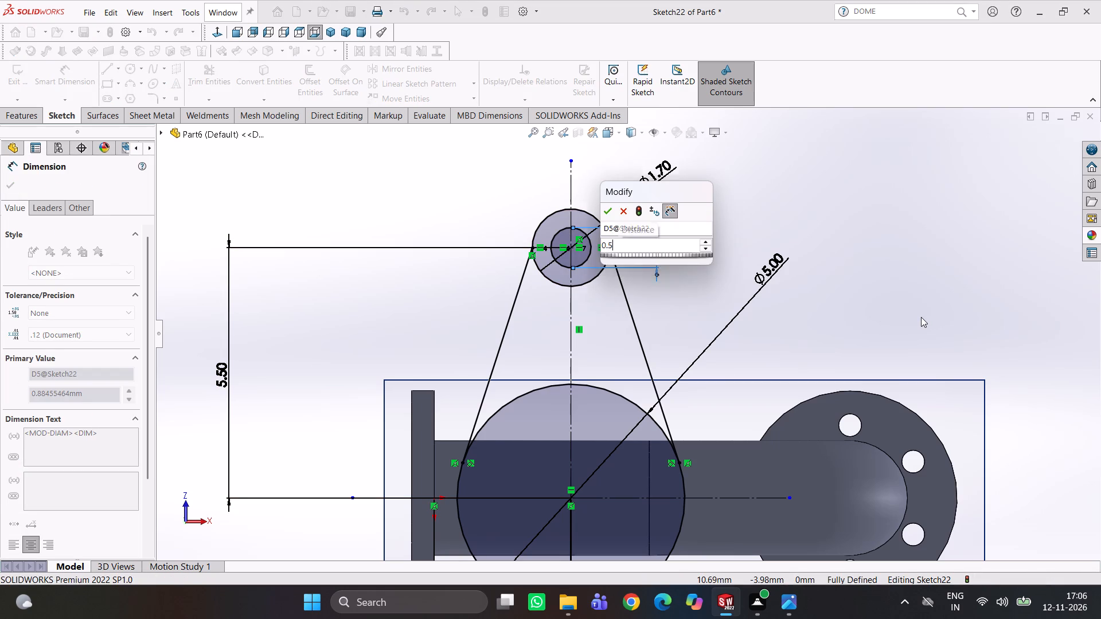
left_click(718, 246)
Trim the small circle's lower half and the large circle's upper arc between the two slanted lines, leaving a closed teardrop outline.
scroll(670, 260, "up", 2)
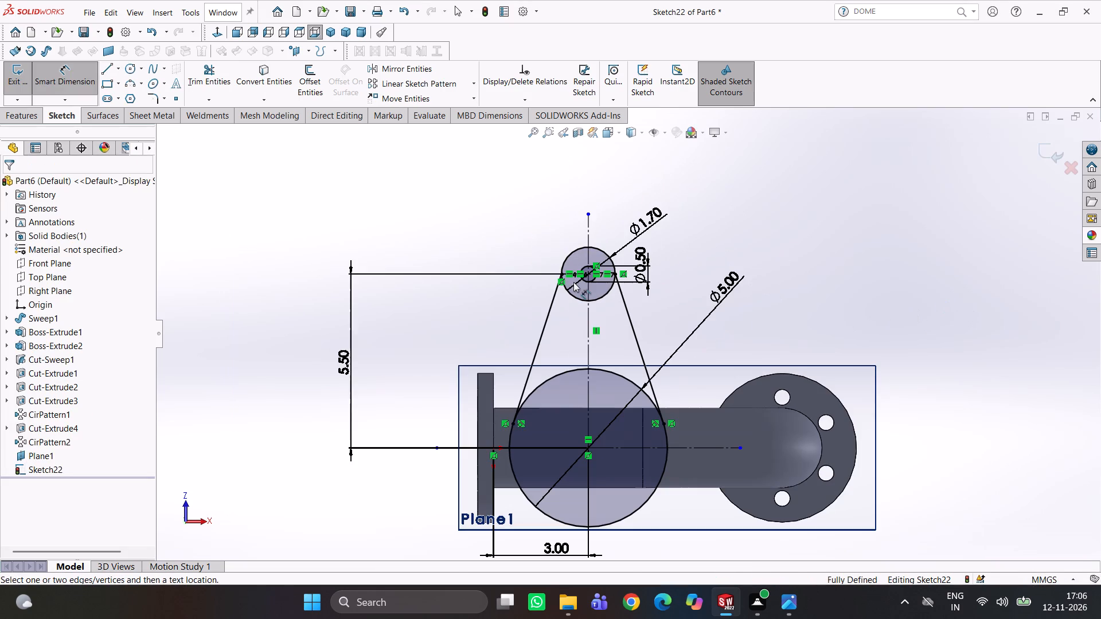
left_click(202, 64)
left_click(581, 299)
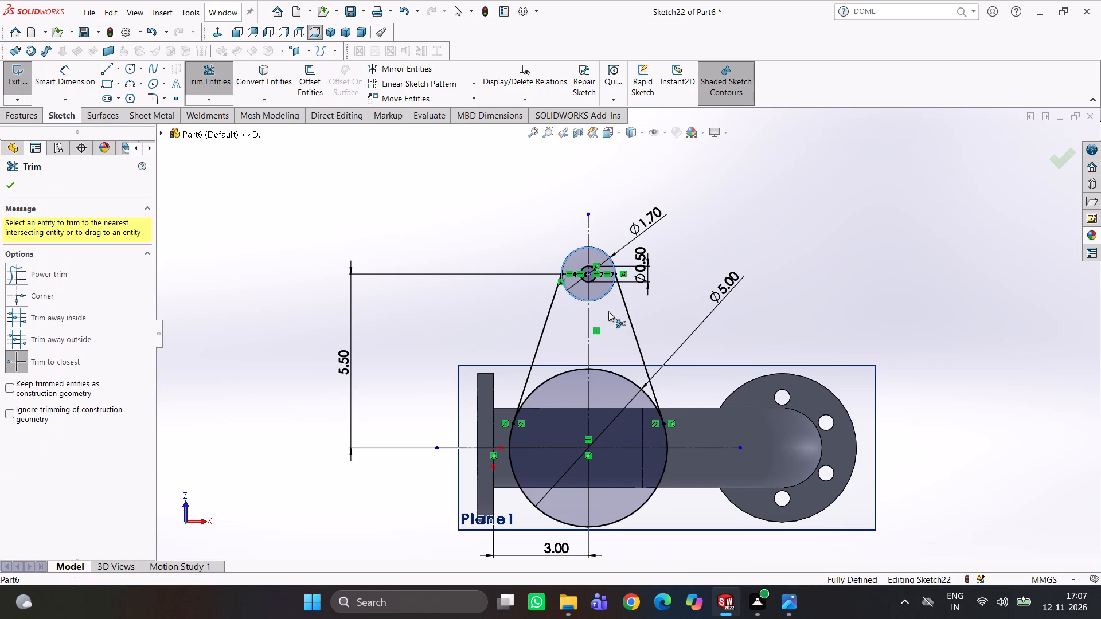
left_click(602, 296)
left_click(567, 374)
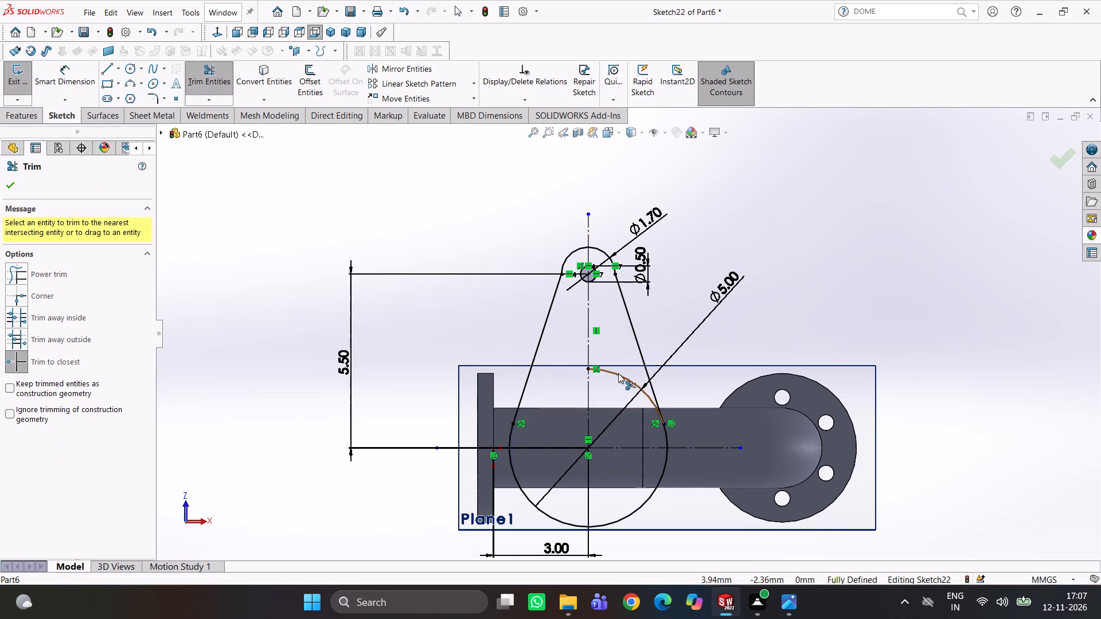
left_click(618, 373)
scroll(649, 363, "up", 2)
scroll(646, 359, "down", 1)
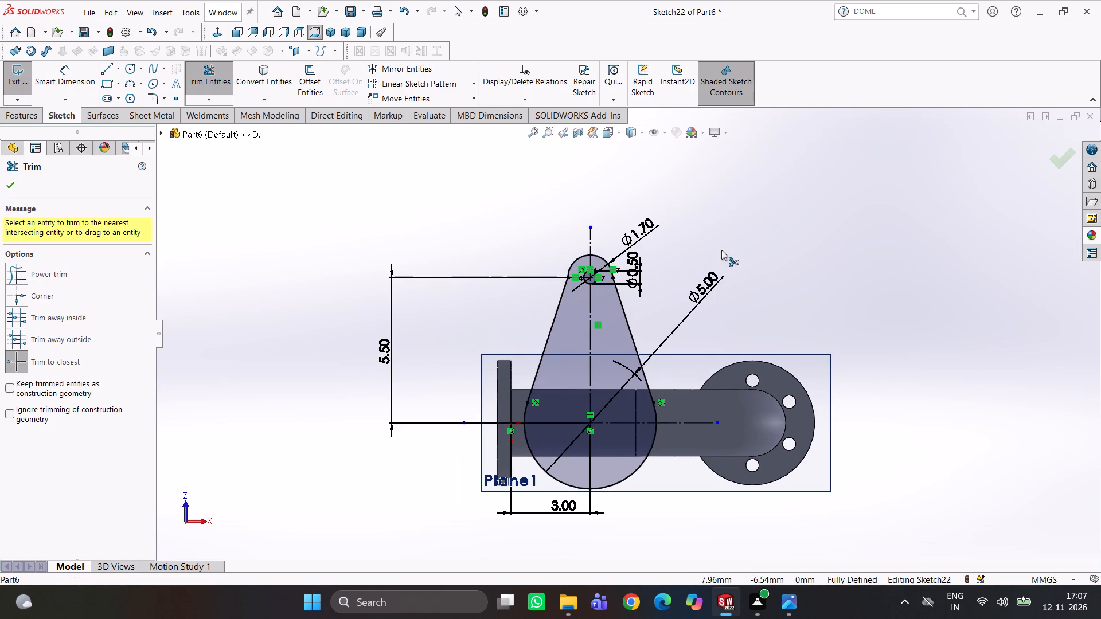
left_click(721, 249)
Mirror the two slanted lines, the small end arc and the 0.5 mm circle about the horizontal centreline.
right_click_drag(772, 253, 770, 197)
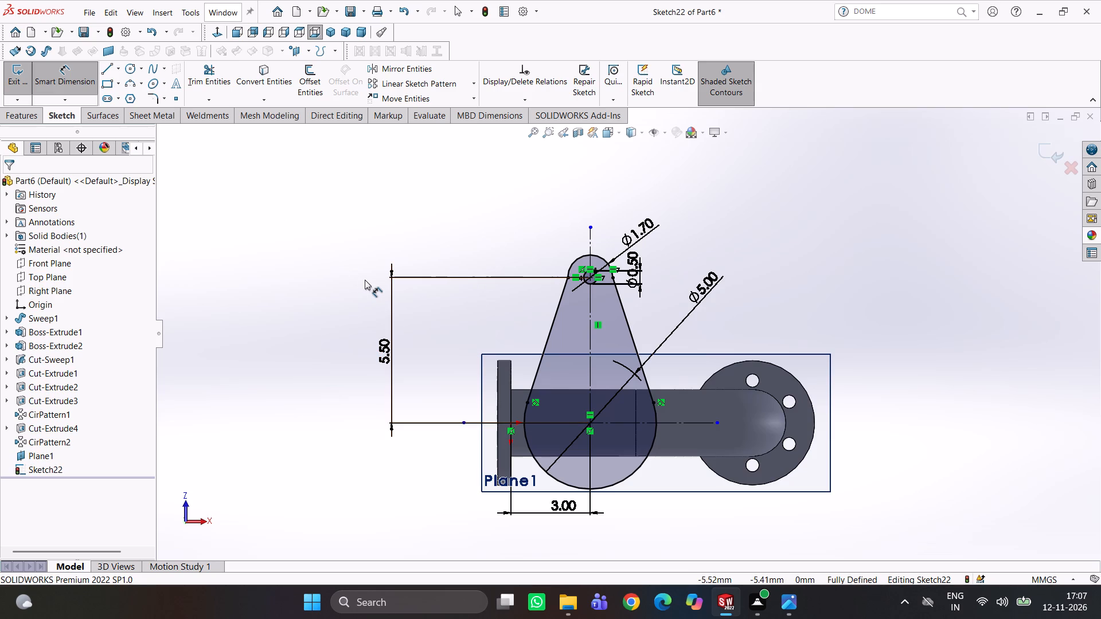
left_click(784, 597)
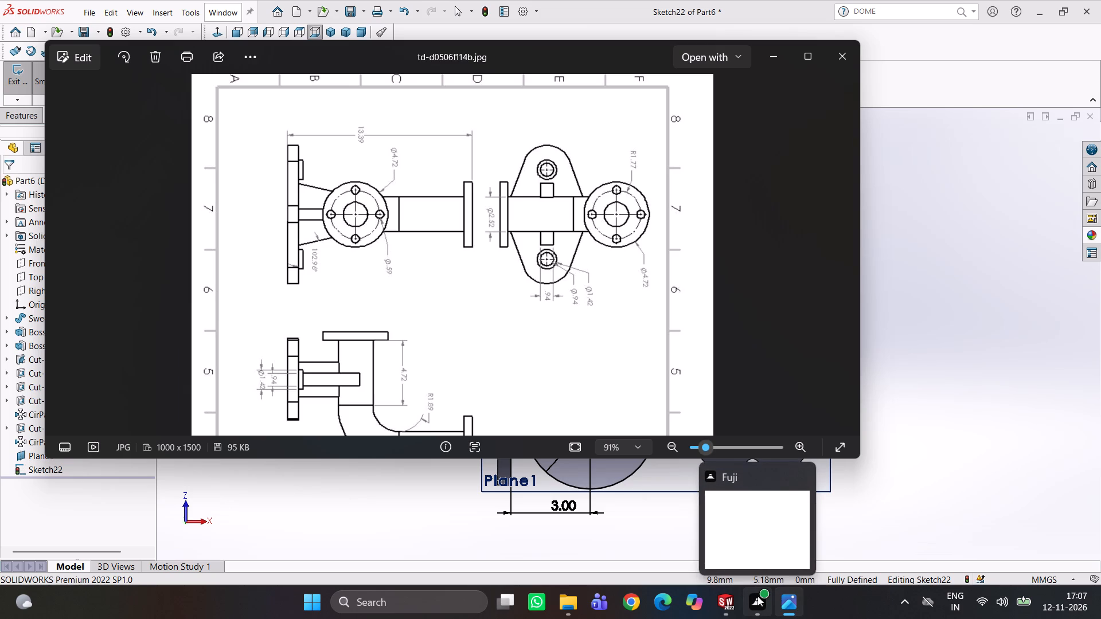
left_click(927, 514)
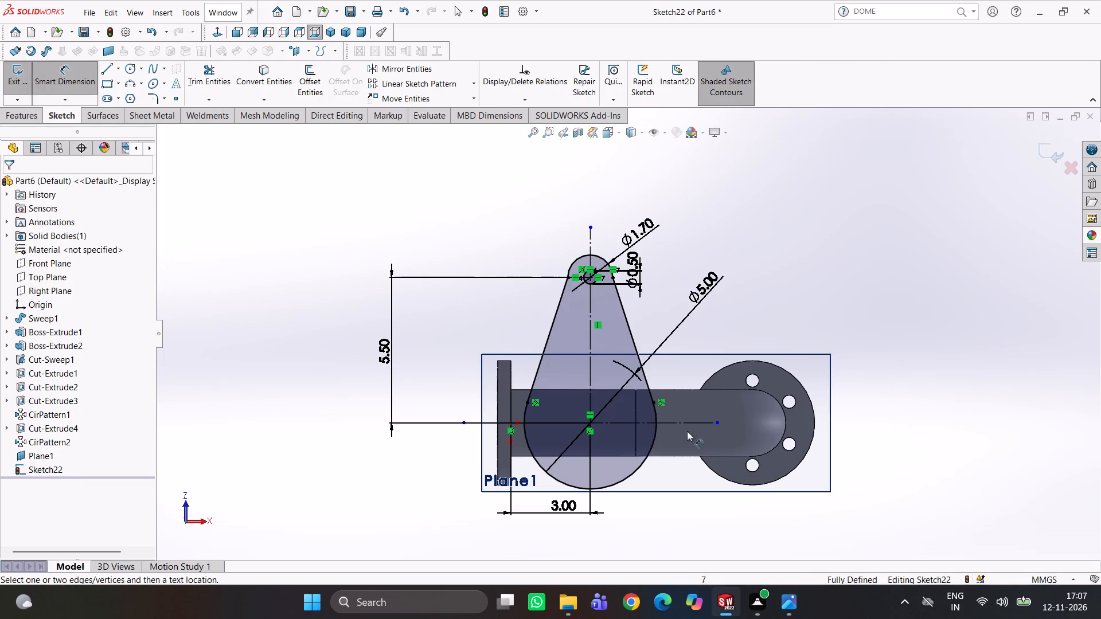
scroll(708, 399, "up", 2)
scroll(616, 335, "down", 1)
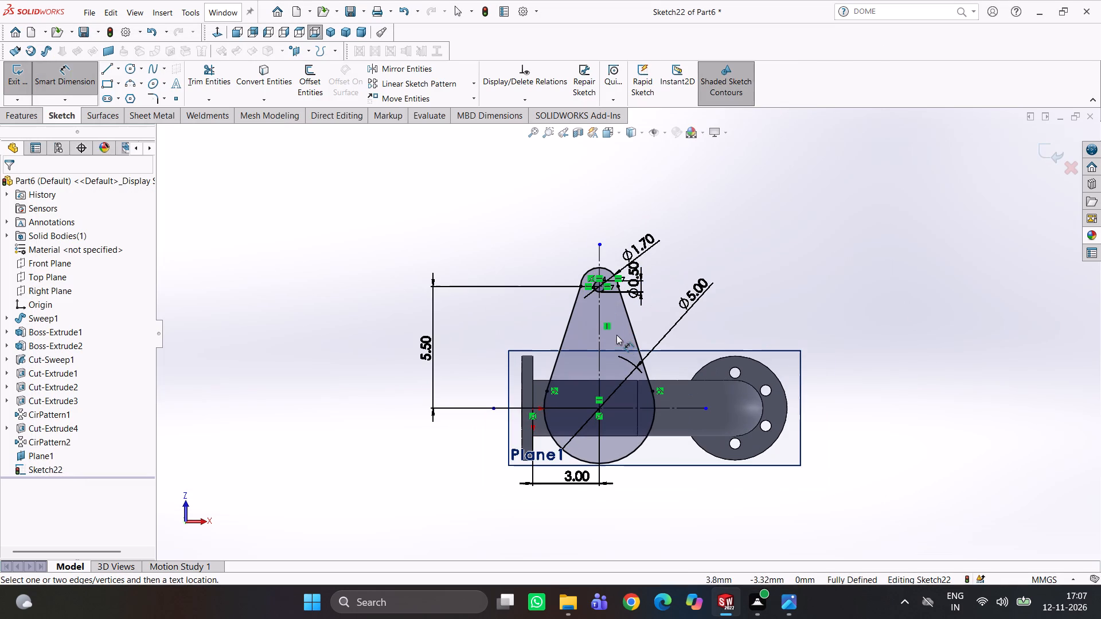
left_click(420, 69)
left_click(563, 339)
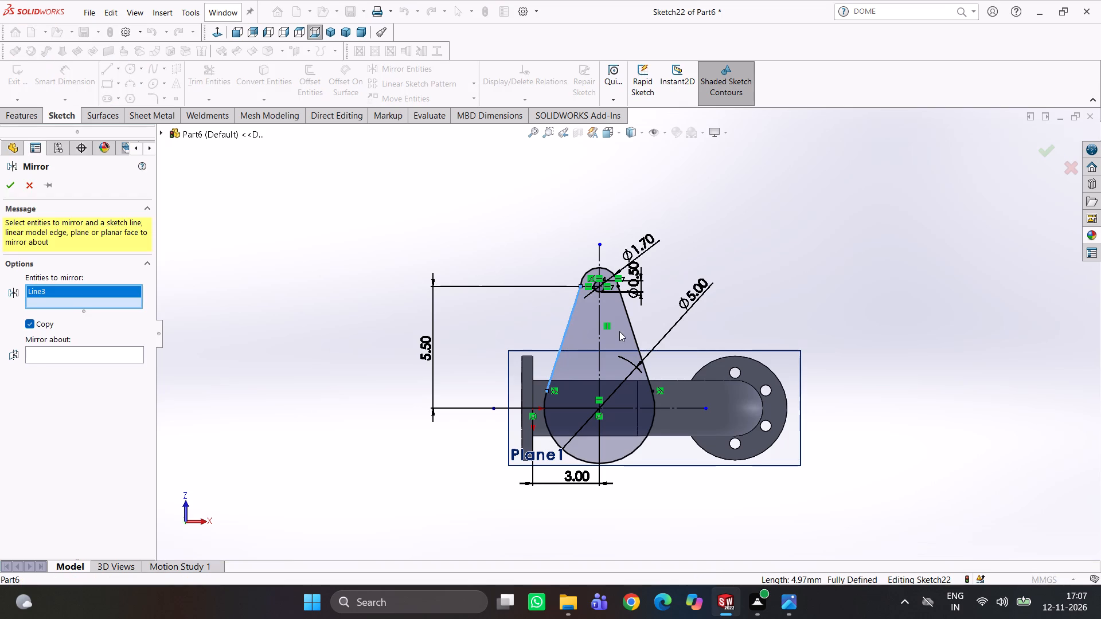
left_click(630, 326)
scroll(591, 257, "down", 4)
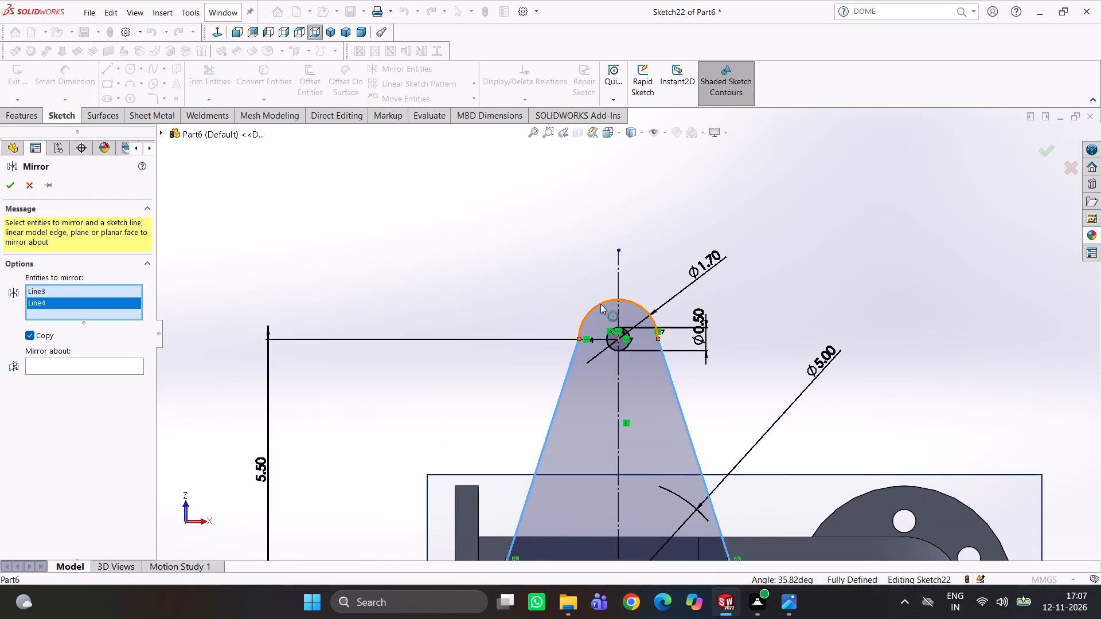
left_click(600, 304)
left_click(609, 336)
scroll(606, 385, "up", 3)
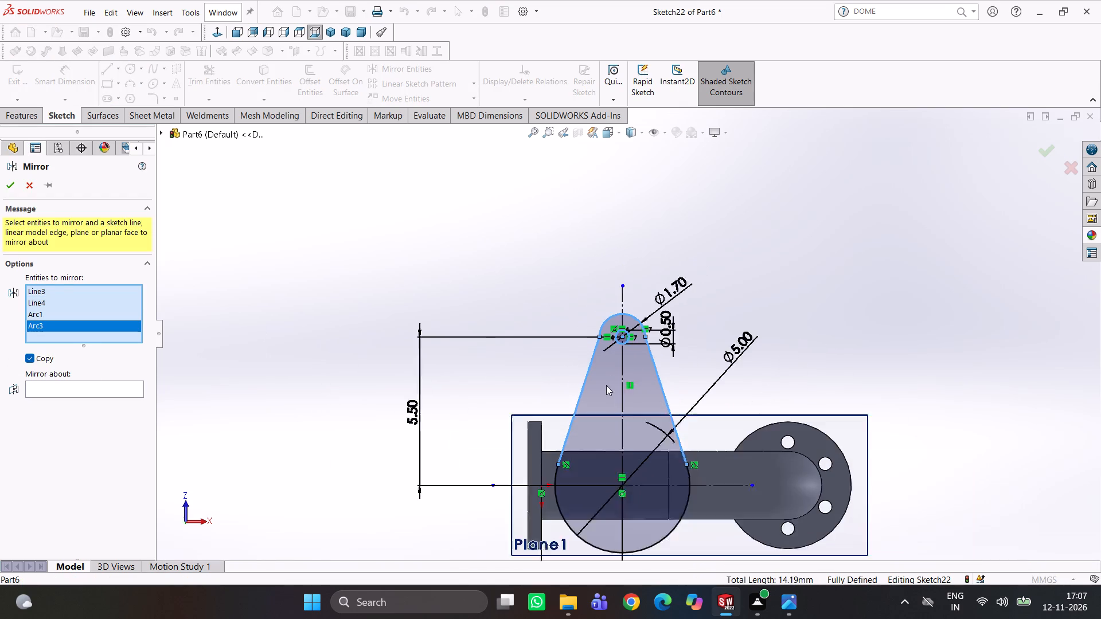
scroll(606, 385, "up", 1)
left_click(84, 389)
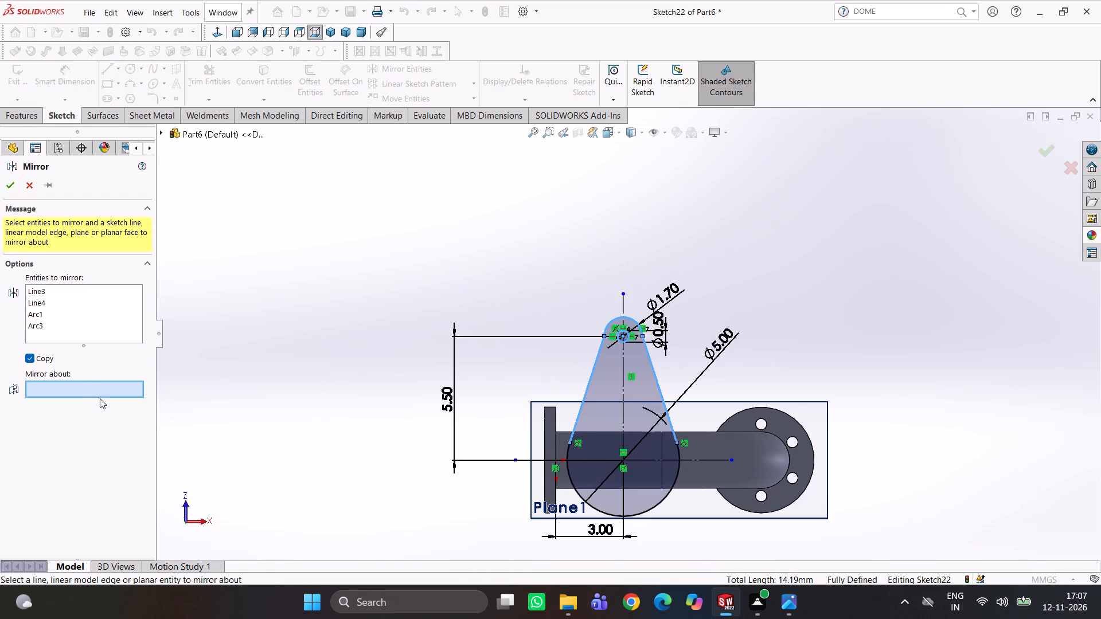
left_click(602, 460)
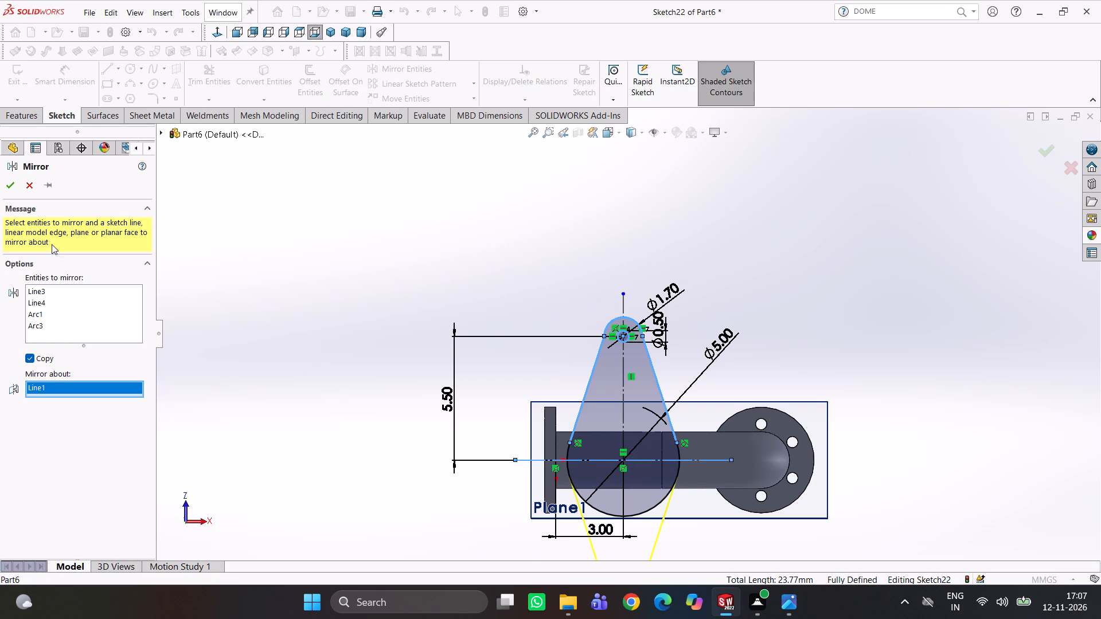
left_click(16, 190)
Trim the large circle's lower arc between the mirrored slanted lines, leaving one closed two-lobed mount outline.
scroll(585, 397, "up", 4)
scroll(611, 511, "up", 2)
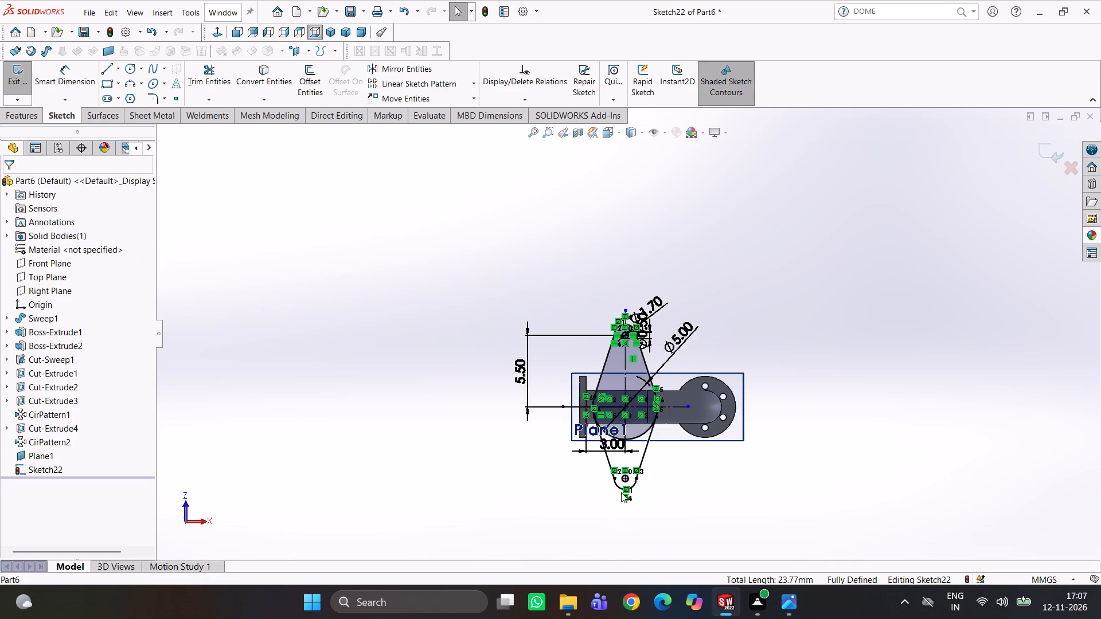
scroll(622, 489, "down", 4)
left_click(217, 73)
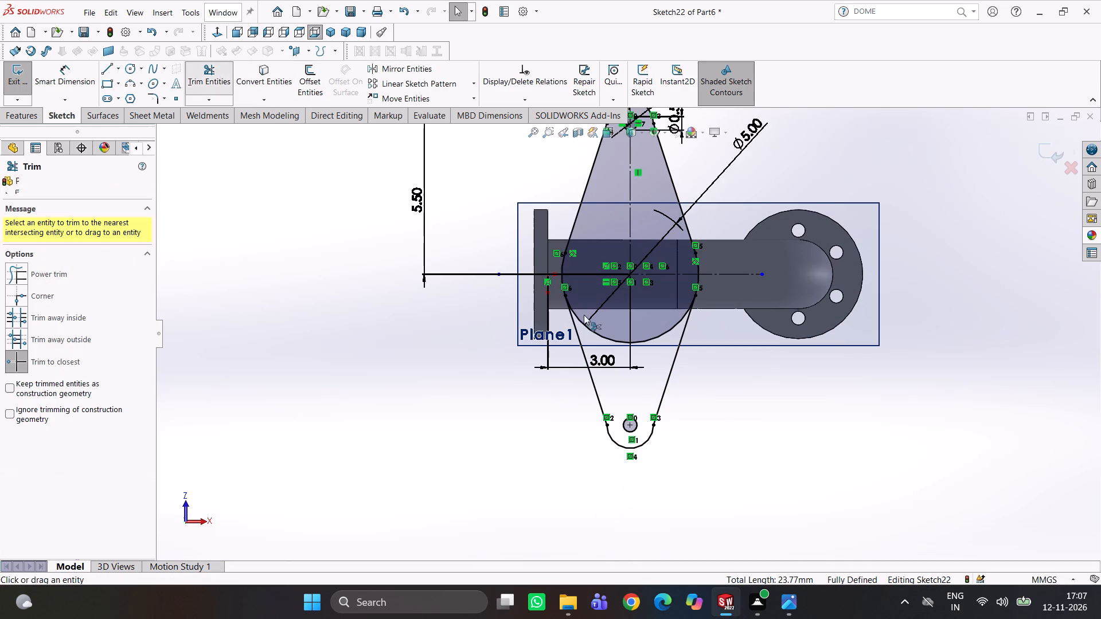
scroll(634, 390, "down", 1)
left_click(644, 326)
scroll(633, 342, "up", 3)
left_click(373, 262)
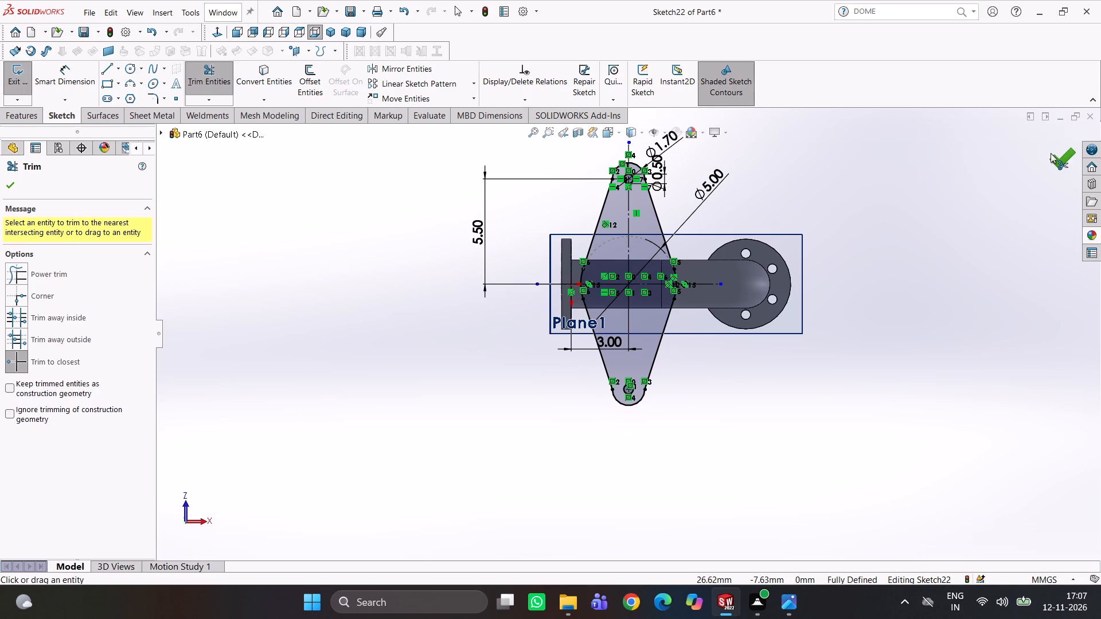
left_click(1051, 153)
Start a boss extrusion of the mount outline with a Blind end condition.
middle_click_drag(936, 199, 831, 213)
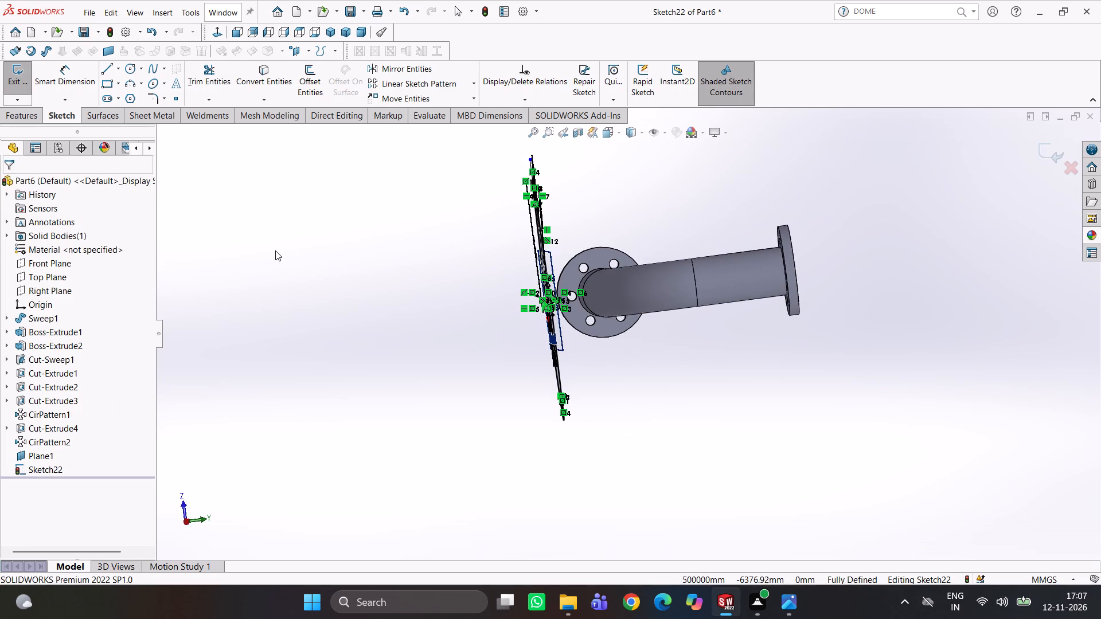
left_click(13, 115)
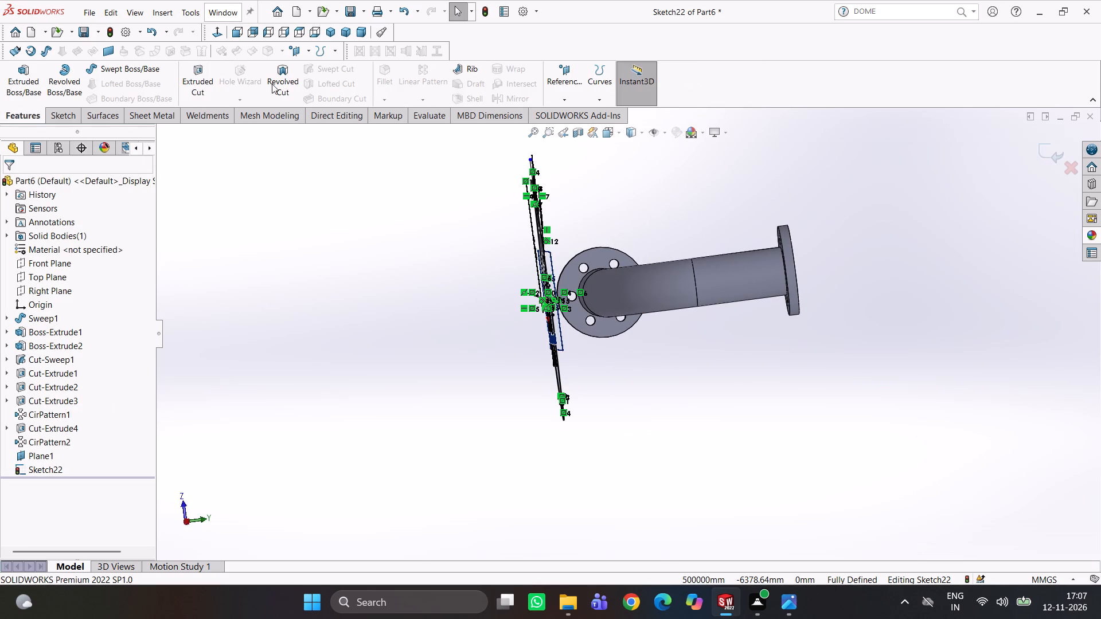
left_click(14, 68)
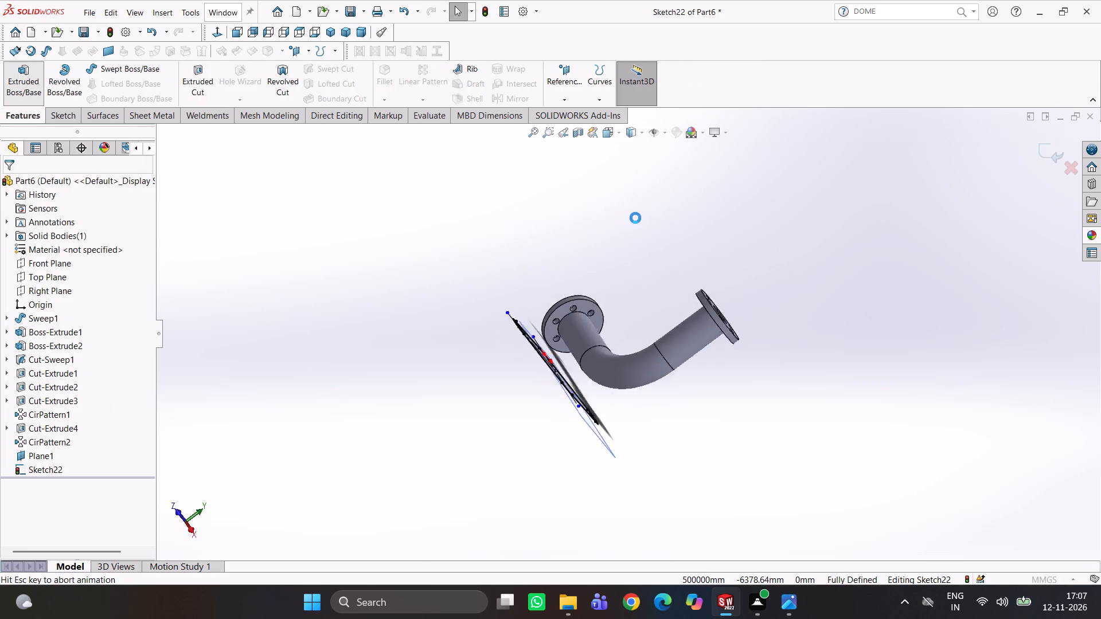
middle_click_drag(626, 271, 584, 224)
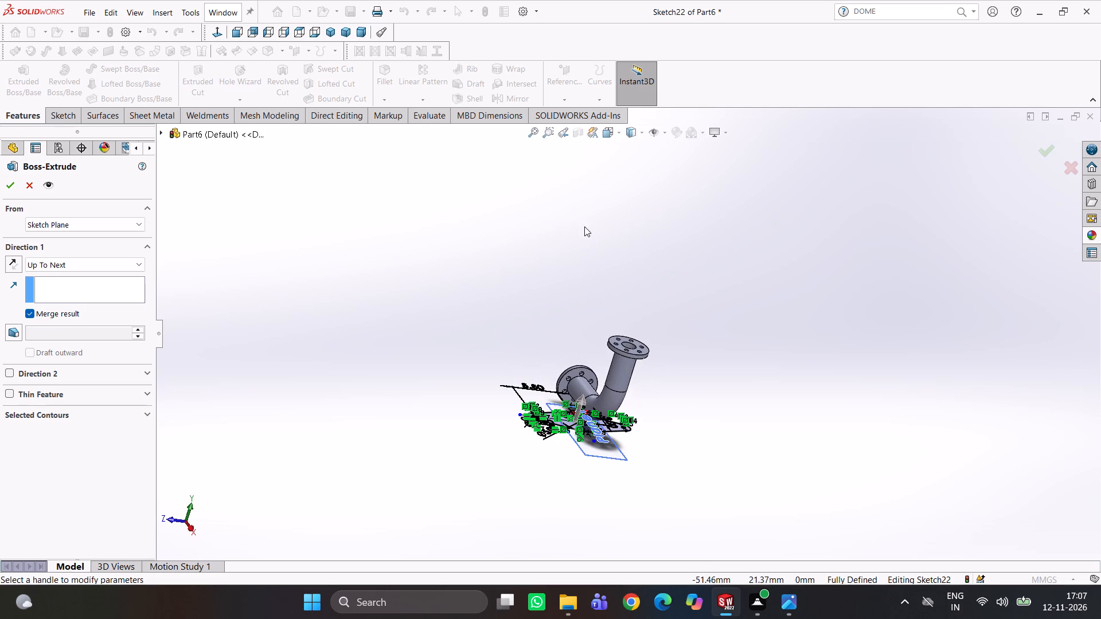
scroll(329, 338, "down", 3)
middle_click_drag(689, 388, 710, 238)
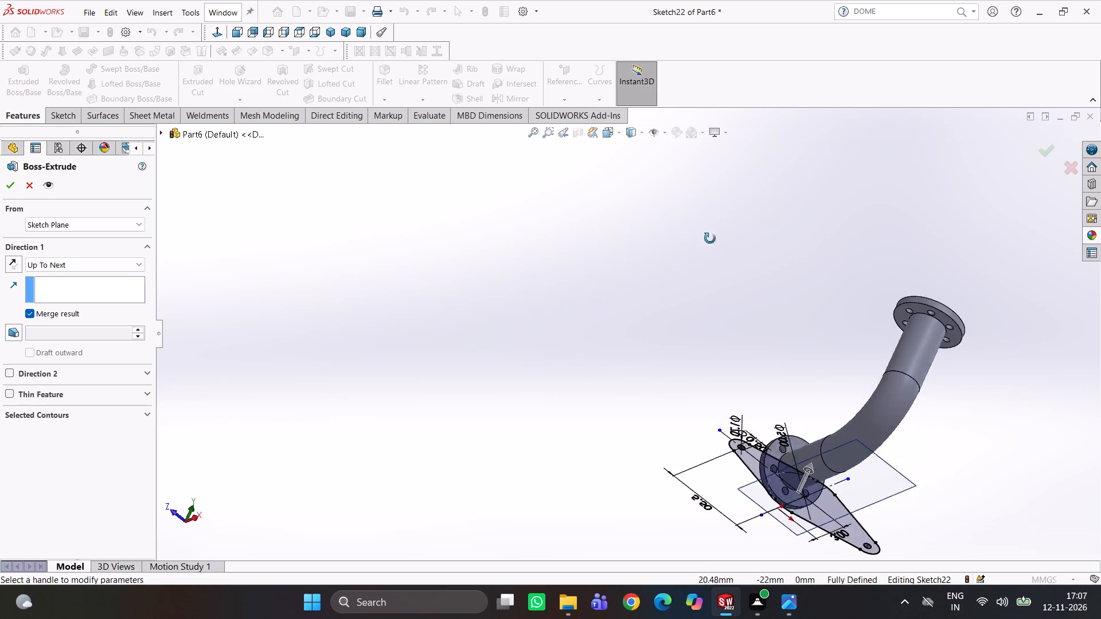
middle_click_drag(710, 238, 735, 192)
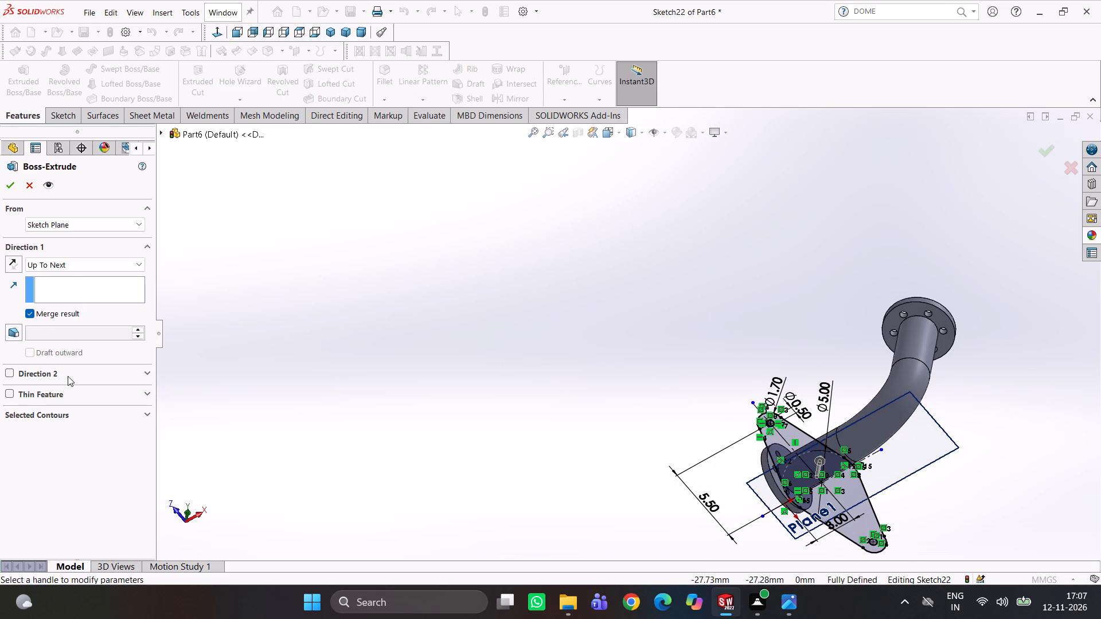
left_click(95, 266)
left_click(68, 278)
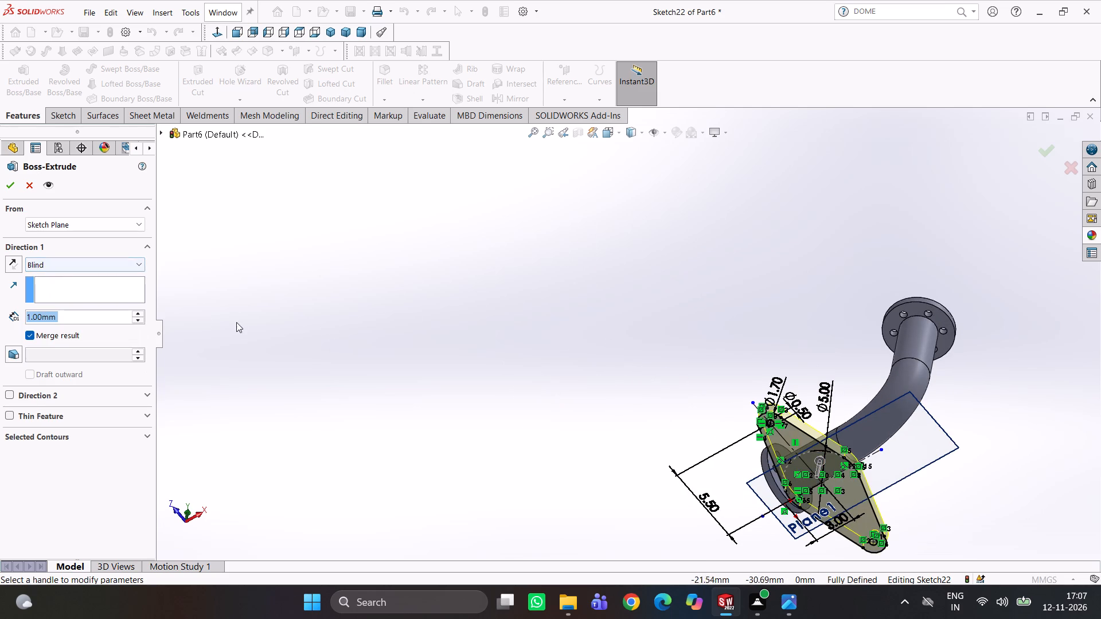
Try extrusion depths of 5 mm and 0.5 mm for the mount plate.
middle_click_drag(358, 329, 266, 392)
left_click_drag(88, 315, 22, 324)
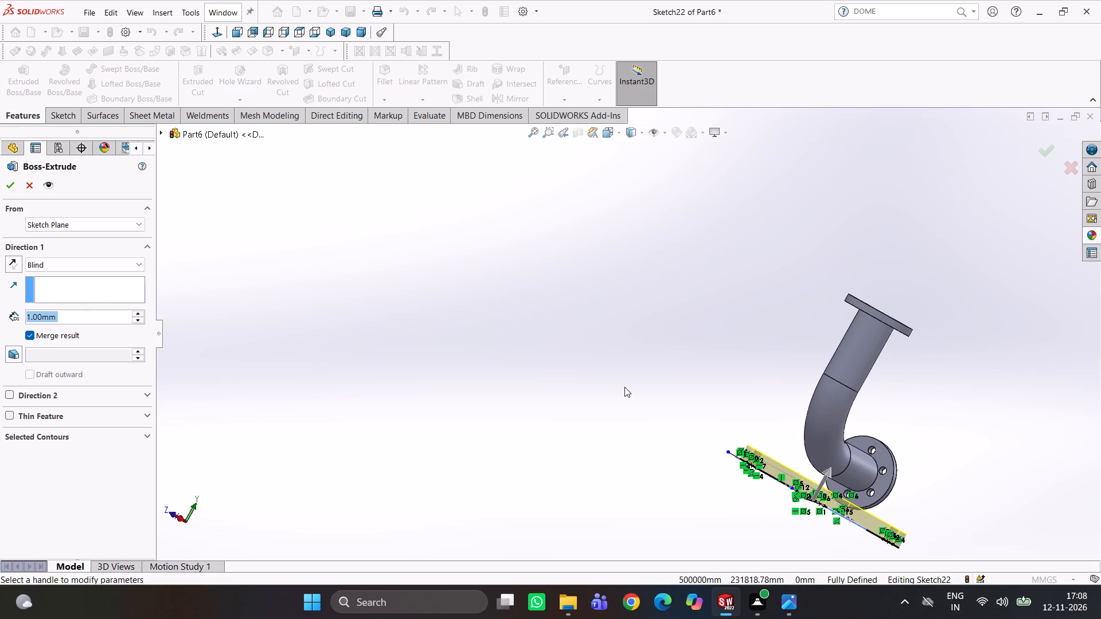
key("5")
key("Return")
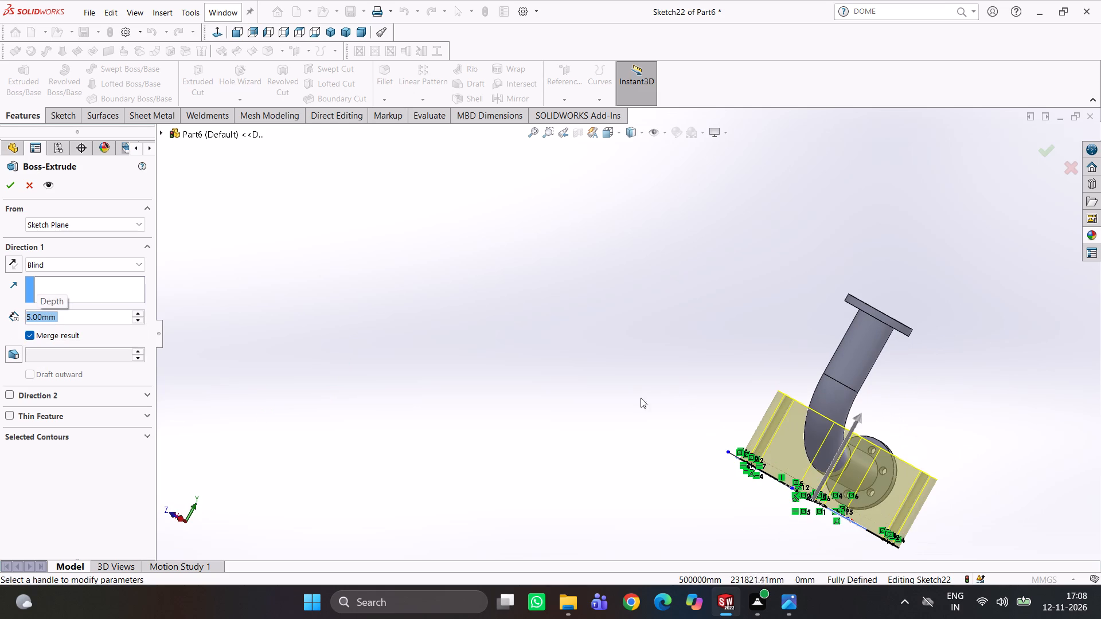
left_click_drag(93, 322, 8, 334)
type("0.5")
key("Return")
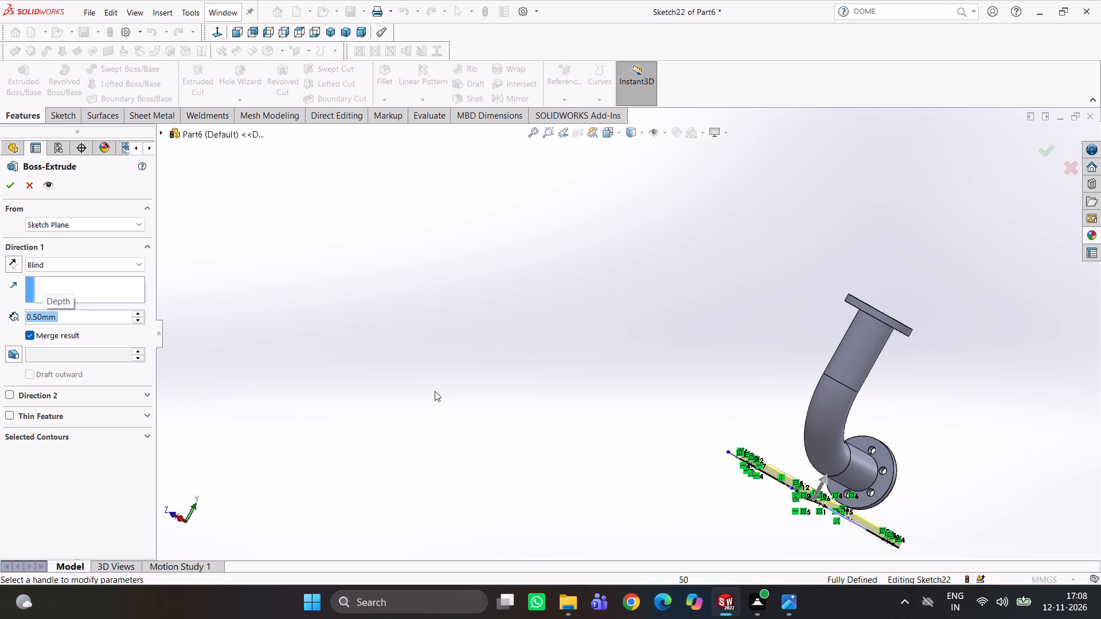
Set the mount plate's extrusion depth to 0.75 mm and finish the extrusion.
left_click_drag(88, 319, 71, 330)
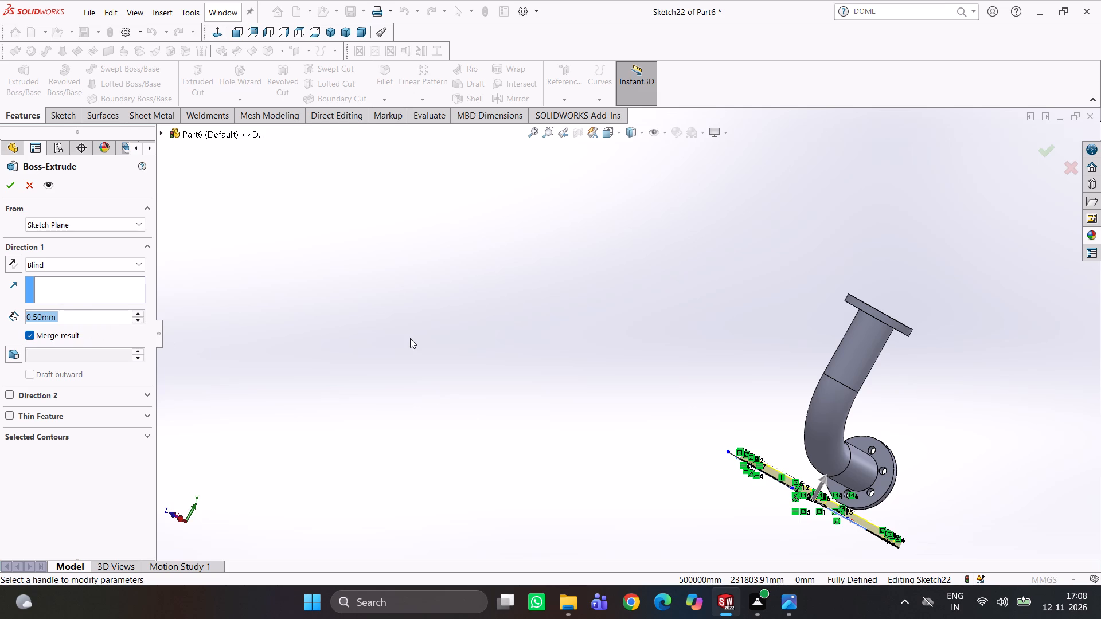
type("0.75")
key("Return")
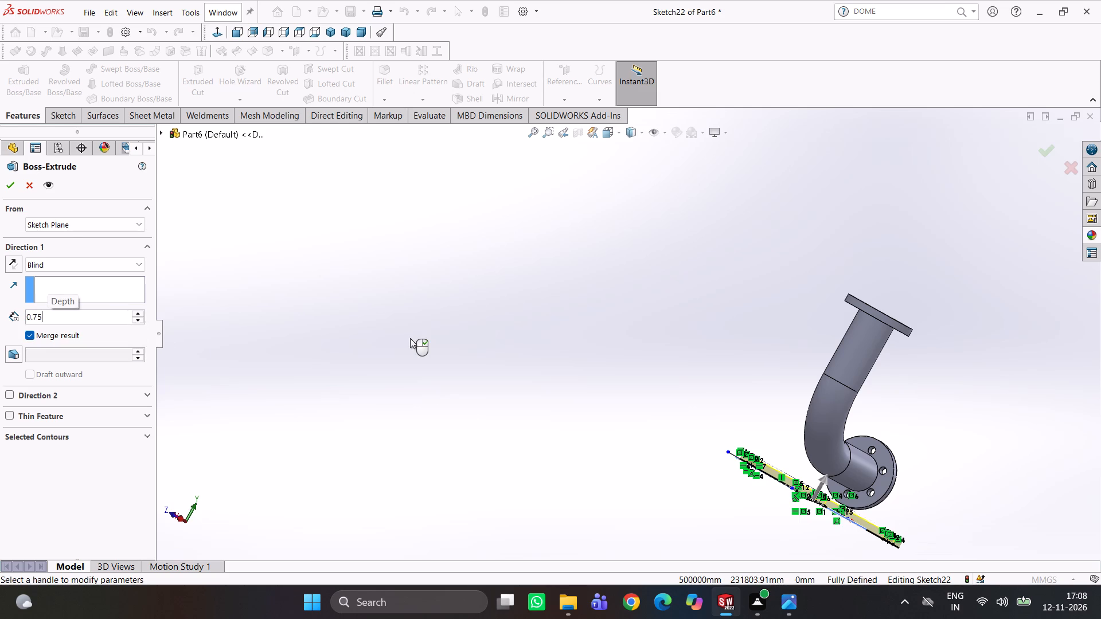
left_click(10, 184)
Open a new sketch on the mount plate's face that faces the pipe.
left_click_drag(539, 276, 459, 314)
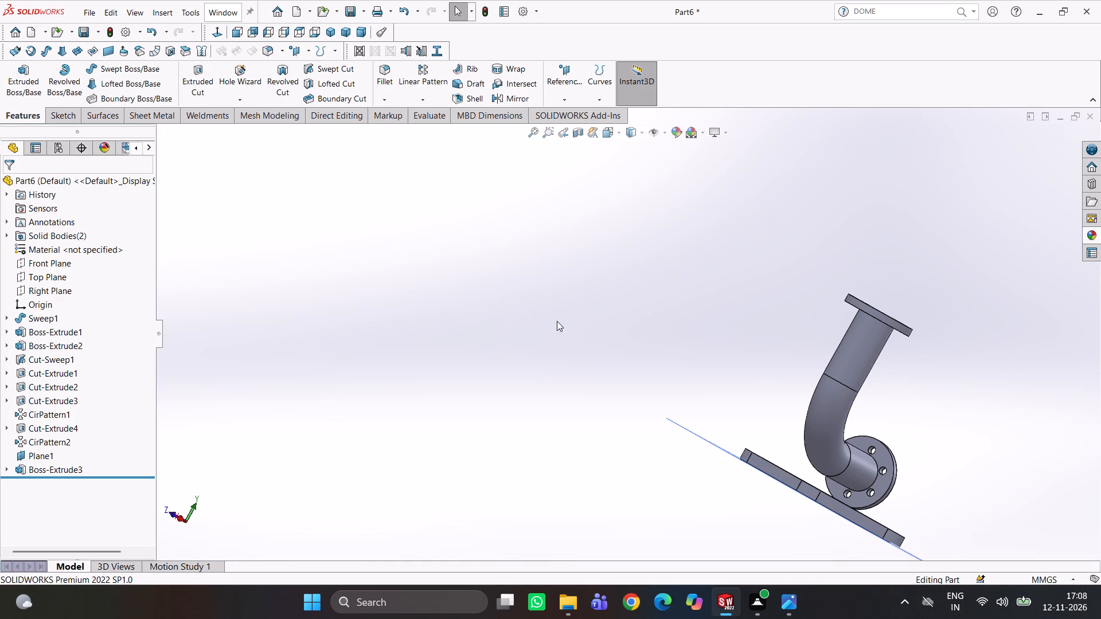
middle_click_drag(627, 323, 537, 332)
left_click(520, 347)
middle_click_drag(956, 451, 958, 335)
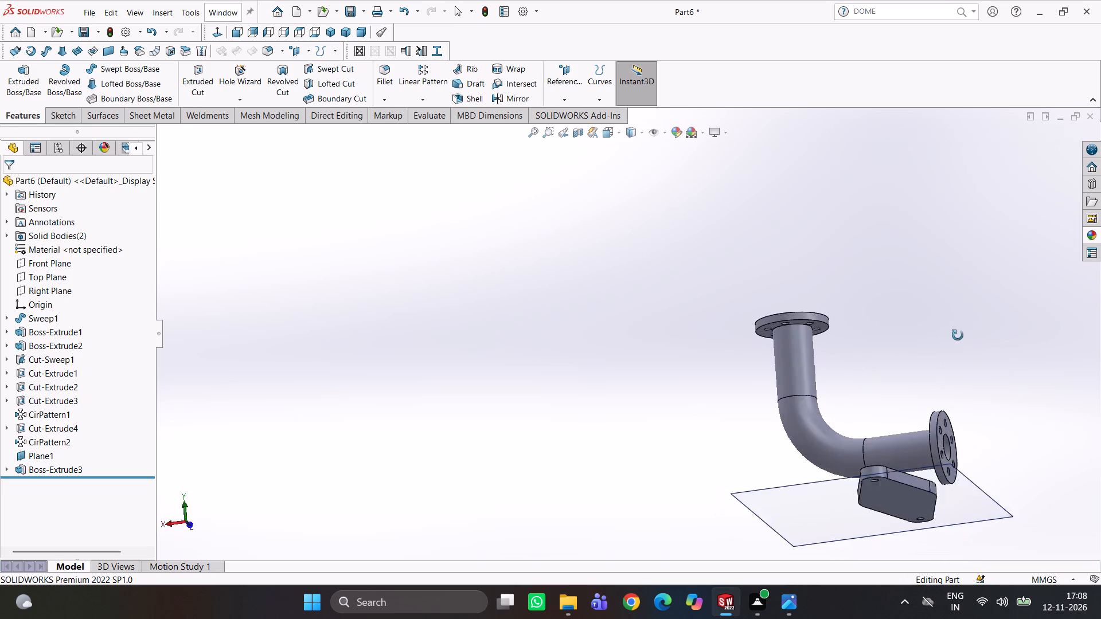
middle_click_drag(958, 335, 897, 448)
scroll(922, 497, "down", 1)
middle_click_drag(952, 482, 1021, 439)
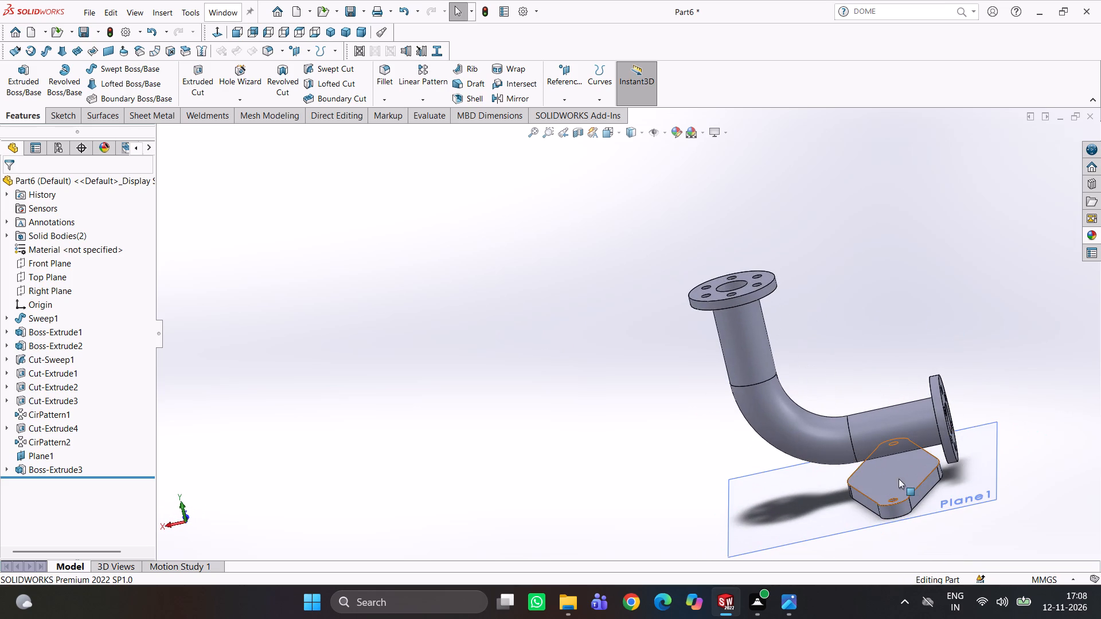
left_click(899, 479)
left_click(947, 448)
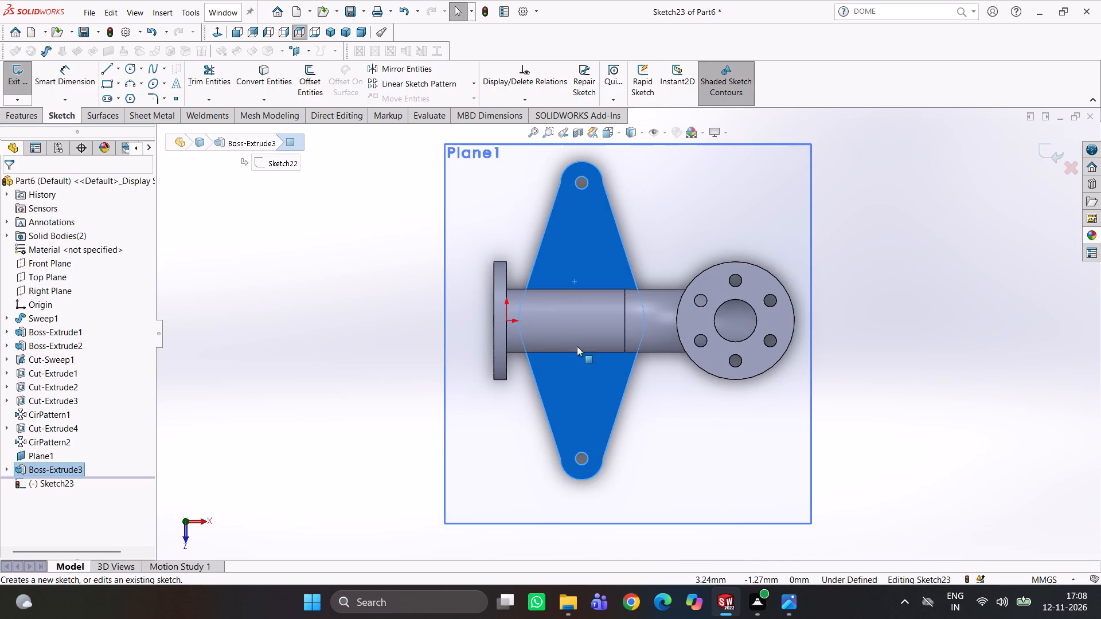
Examine the mount plate's pipe-side face and the gap between it and the straight pipe leg.
scroll(569, 331, "down", 3)
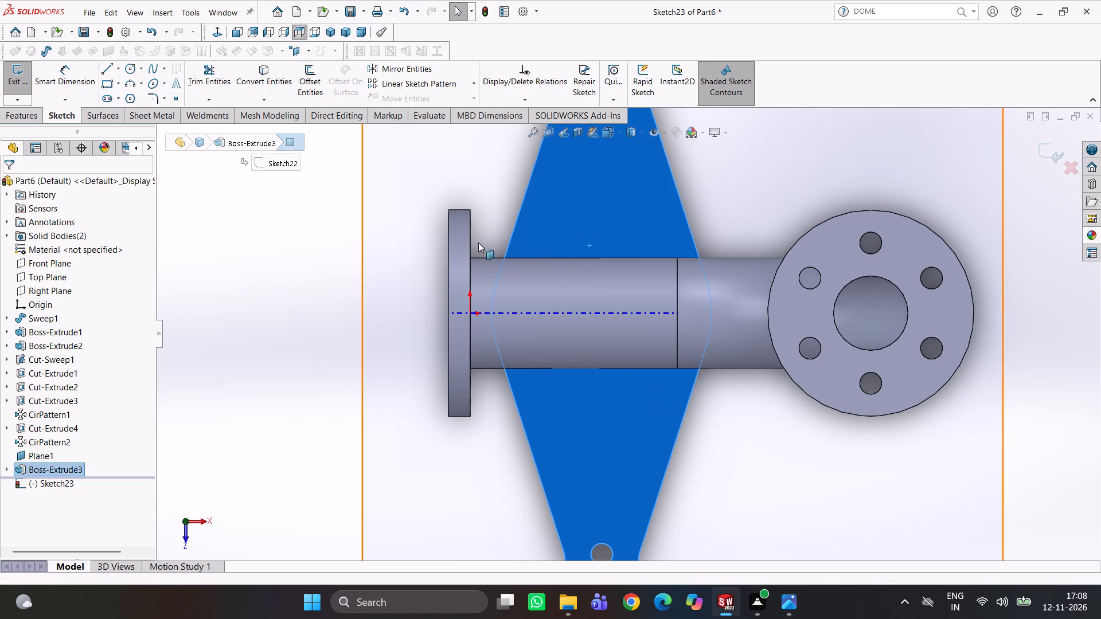
scroll(485, 249, "up", 2)
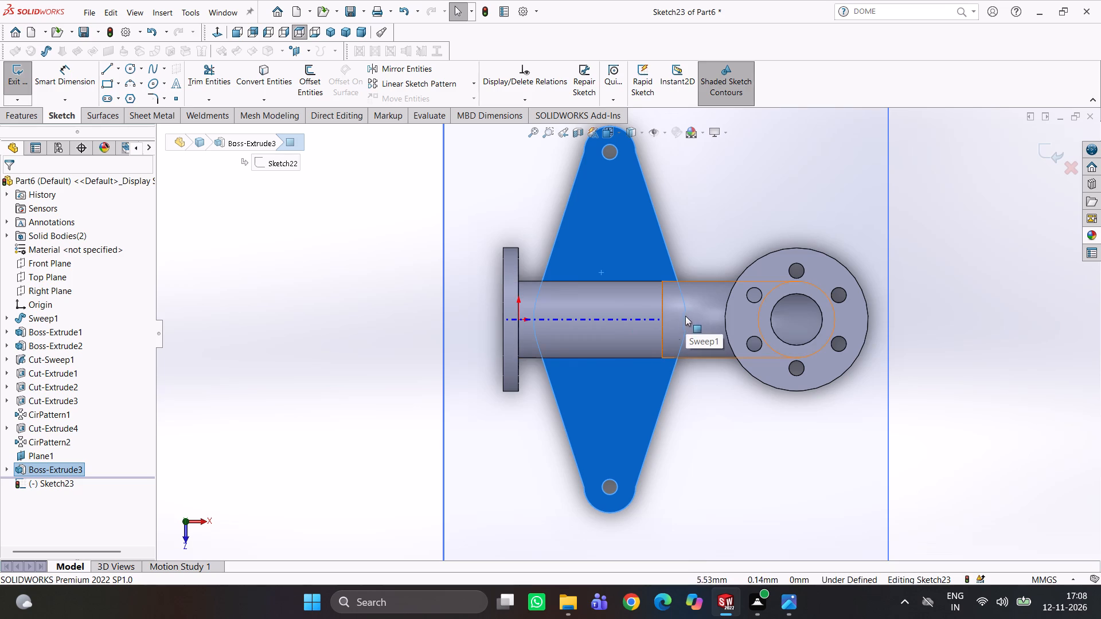
middle_click_drag(705, 389, 680, 199)
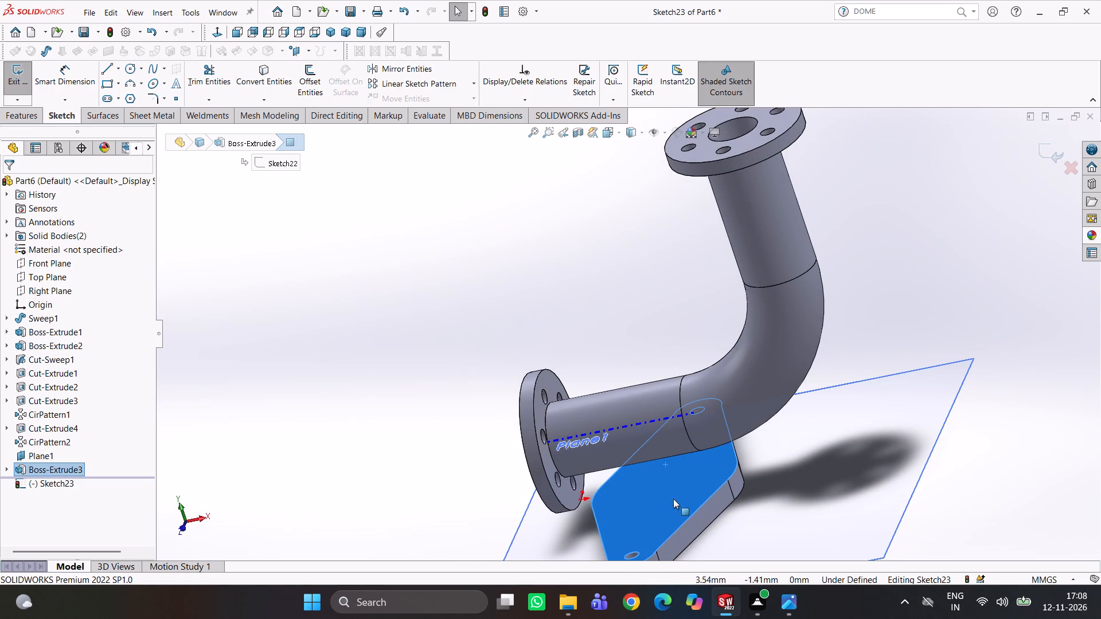
left_click(365, 316)
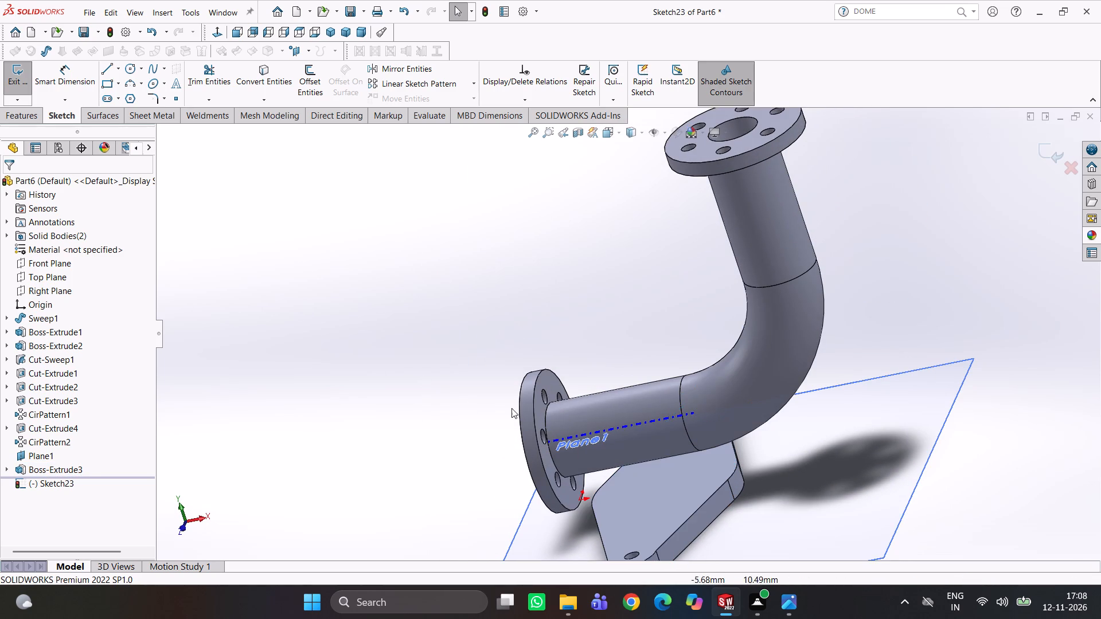
scroll(647, 457, "up", 2)
middle_click_drag(705, 468, 739, 420)
scroll(673, 446, "down", 4)
middle_click_drag(672, 446, 662, 472)
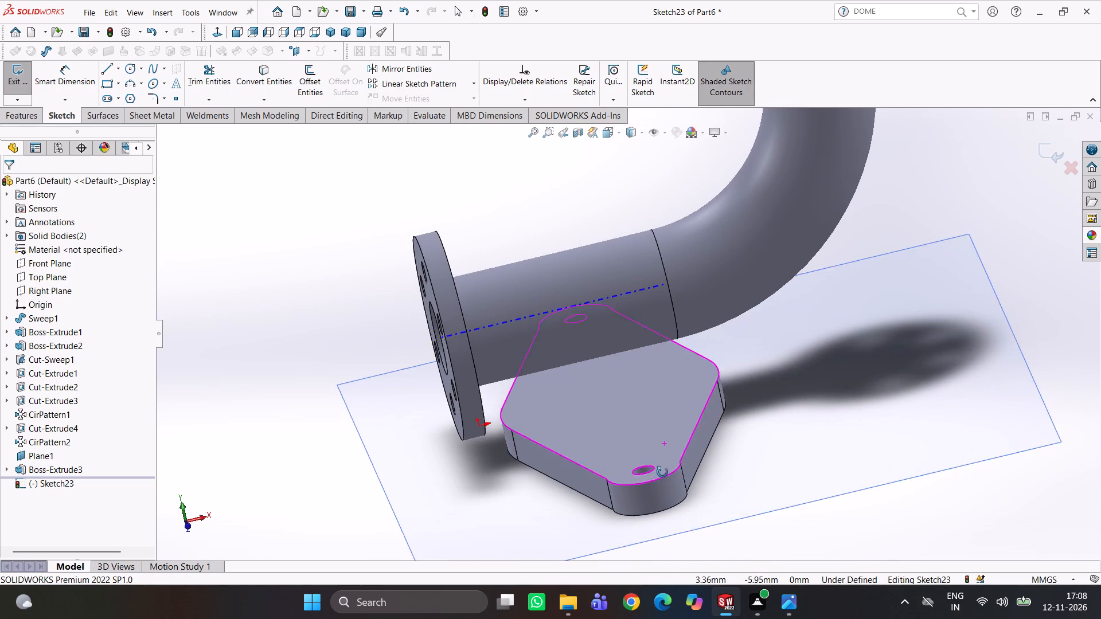
middle_click_drag(662, 472, 662, 473)
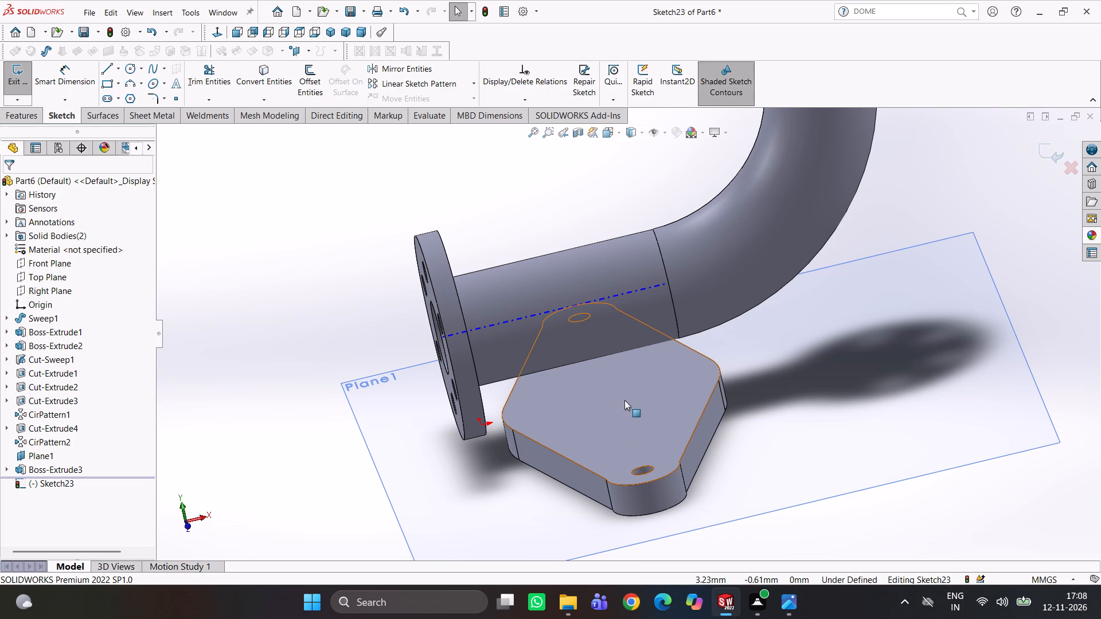
left_click(620, 405)
scroll(588, 409, "up", 2)
middle_click_drag(619, 407, 614, 357)
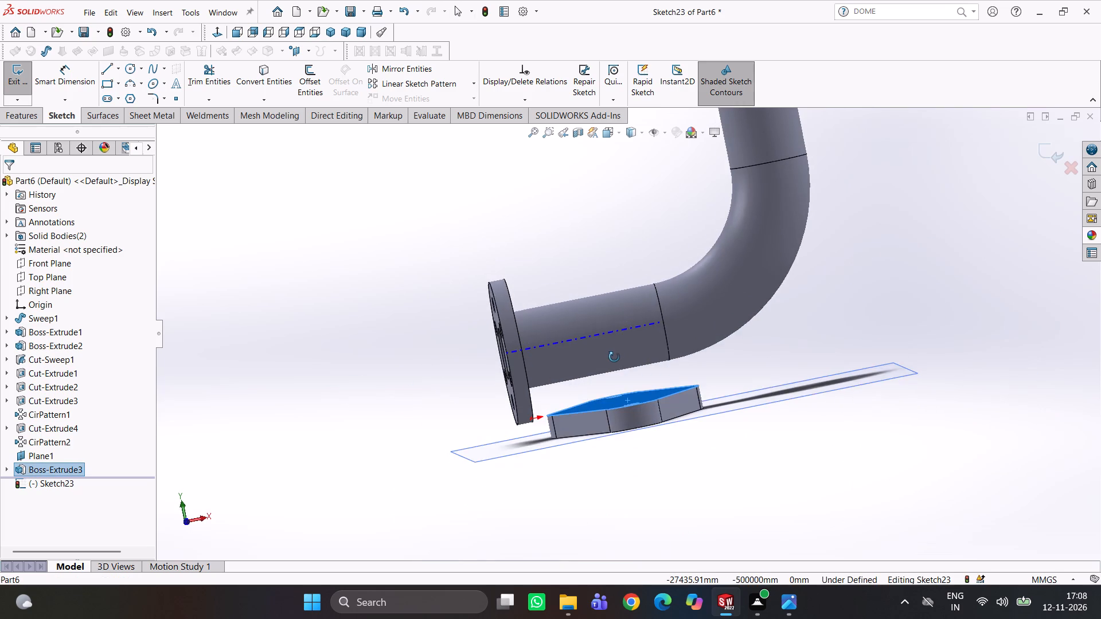
Leave the empty sketch on the mount plate's pipe-side face without drawing anything in it.
middle_click_drag(614, 357, 678, 375)
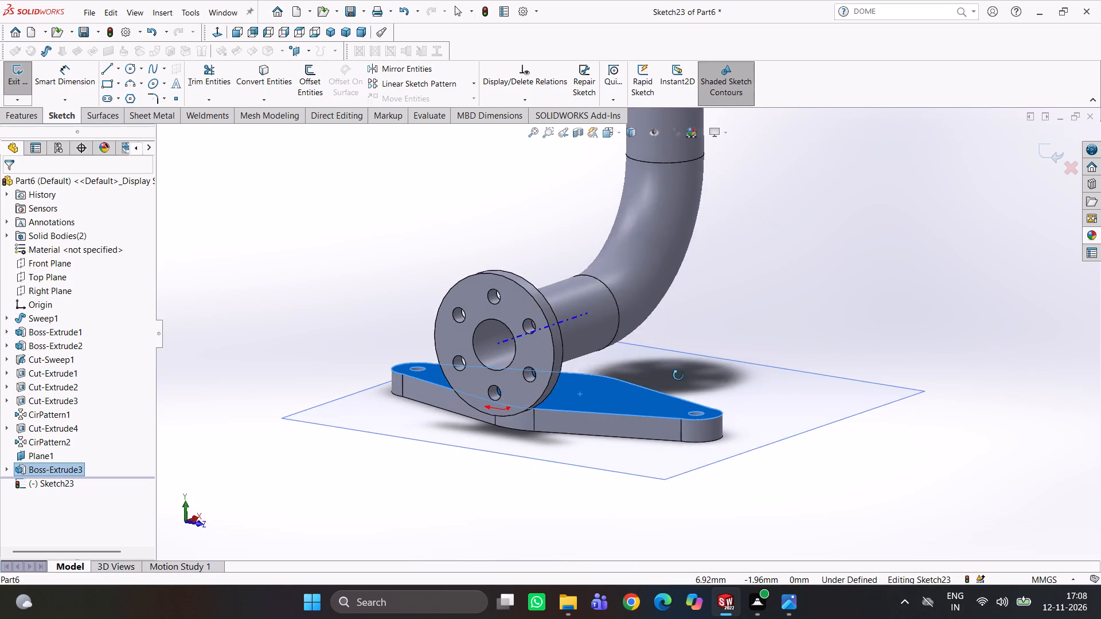
middle_click_drag(678, 375, 580, 365)
left_click(262, 296)
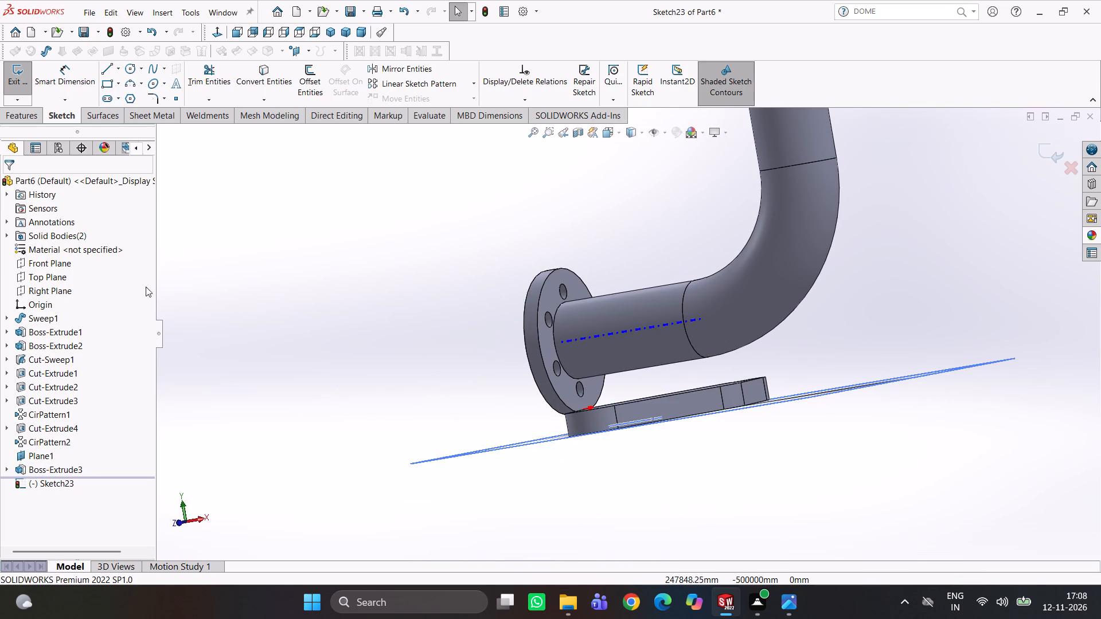
left_click(1051, 143)
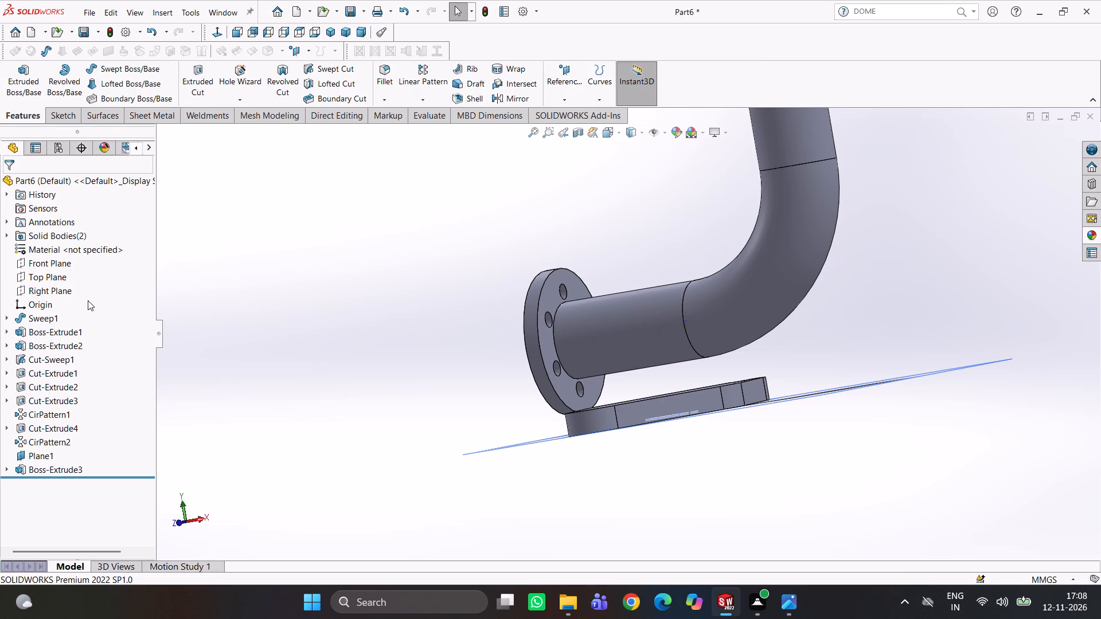
Open a new sketch on the Front Plane.
left_click(53, 266)
left_click(66, 249)
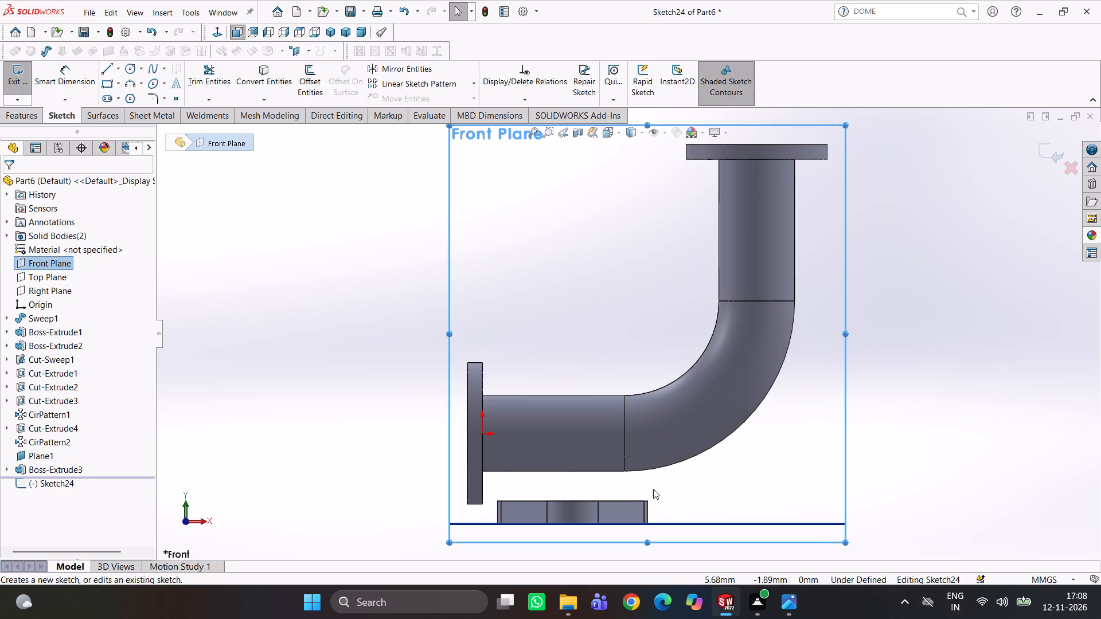
Sketch two separate slanted lines that spread outward from the straight pipe leg's lower edge down to the mount plate's upper edge.
scroll(545, 457, "down", 2)
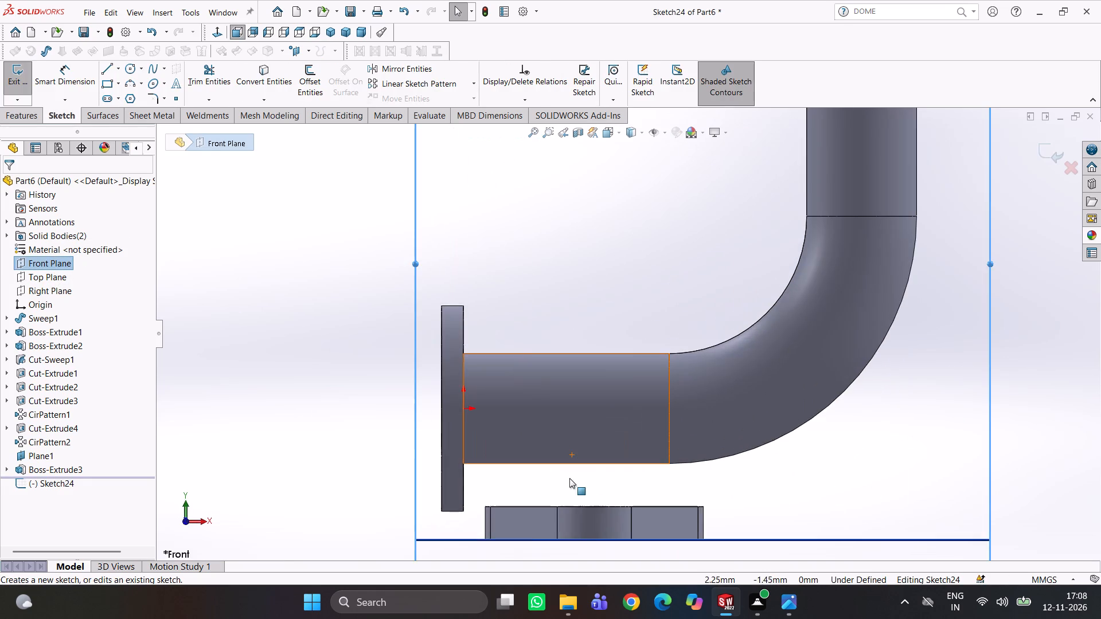
scroll(589, 489, "down", 3)
scroll(452, 448, "up", 2)
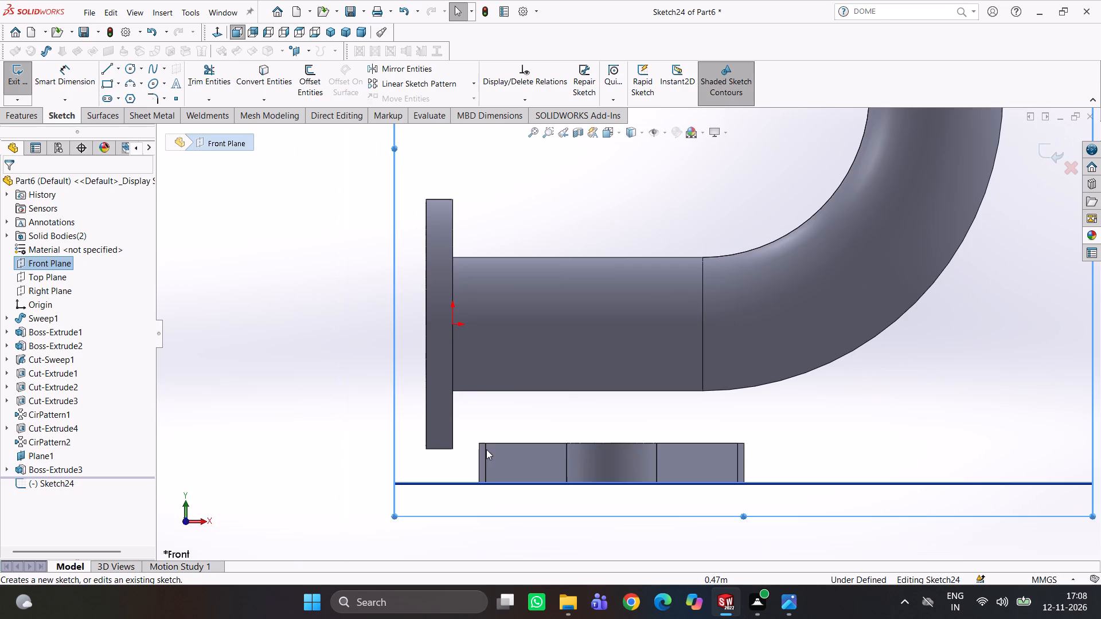
middle_click_drag(555, 450, 637, 499)
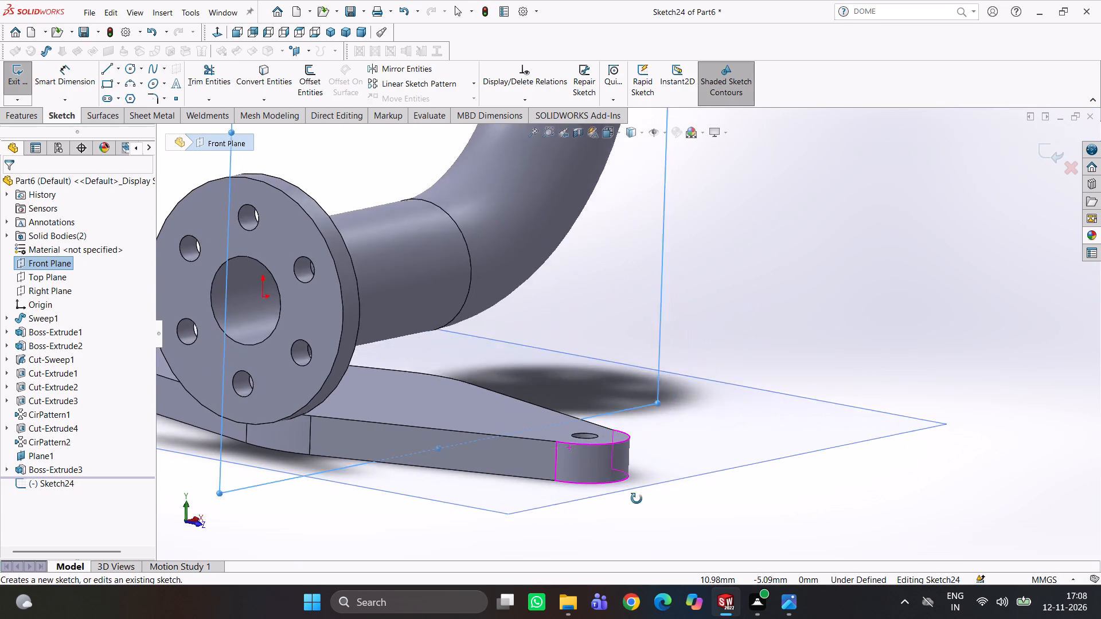
middle_click_drag(637, 499, 583, 467)
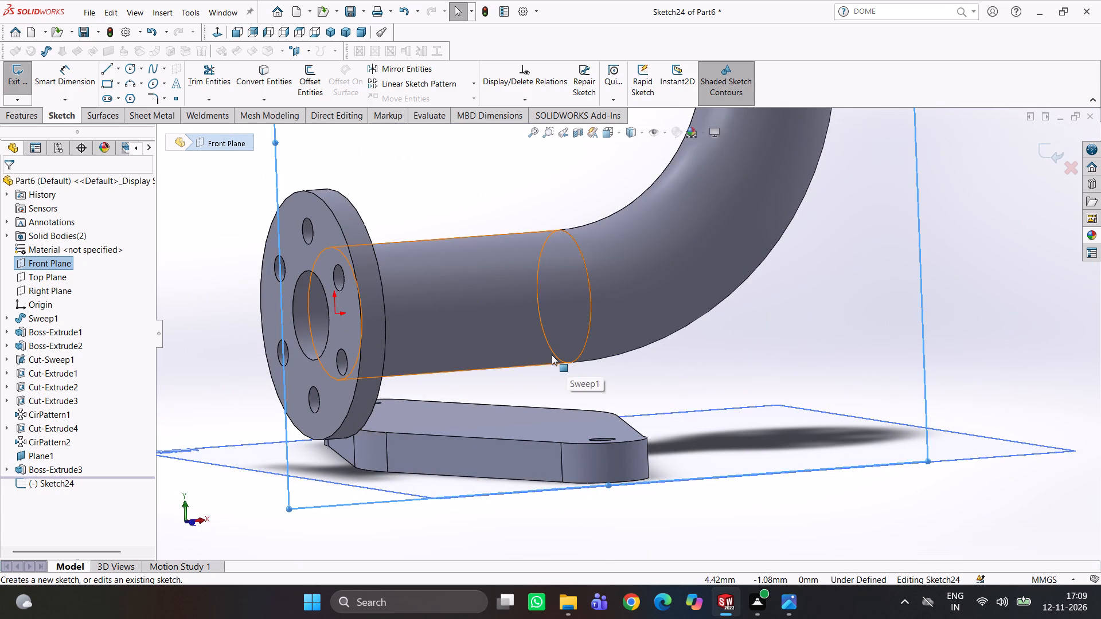
left_click(210, 26)
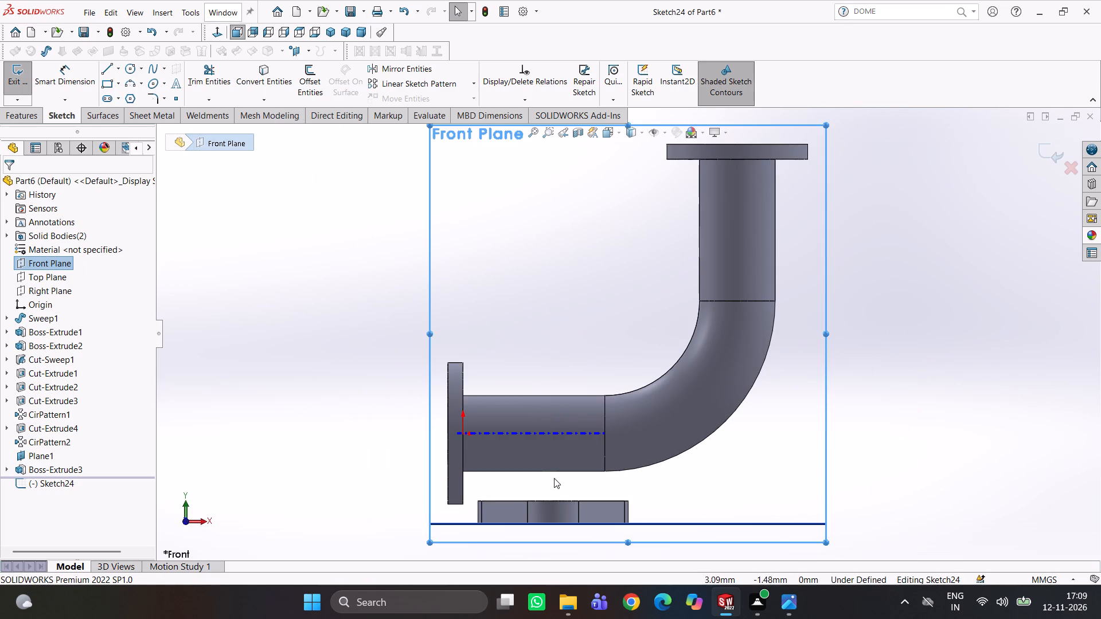
scroll(536, 464, "down", 1)
right_click_drag(306, 331, 243, 332)
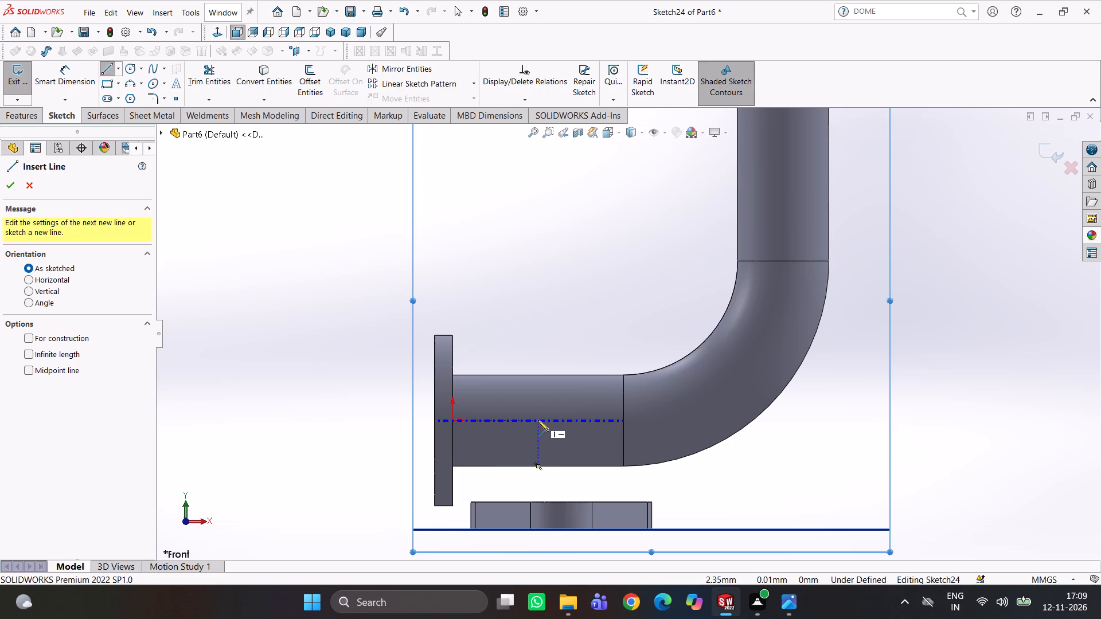
left_click(513, 465)
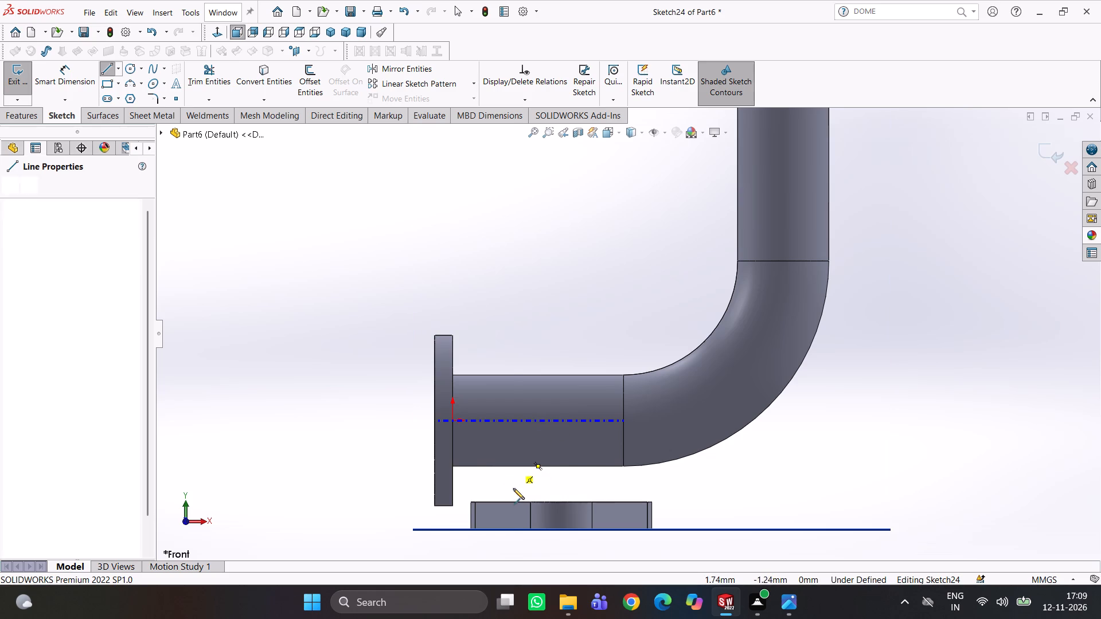
left_click(505, 502)
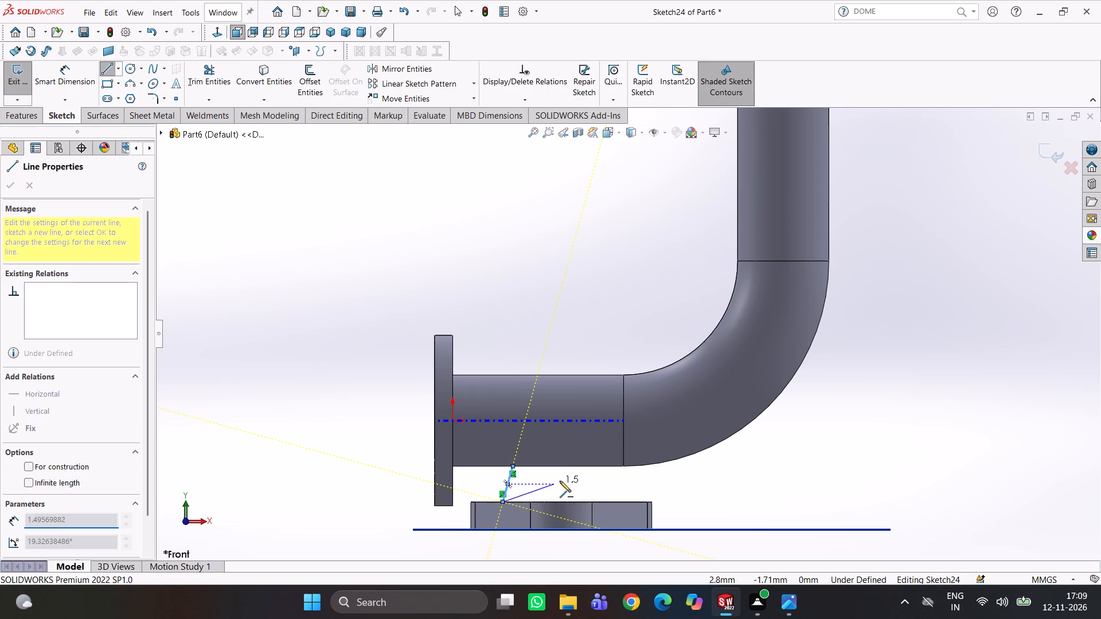
key("Escape")
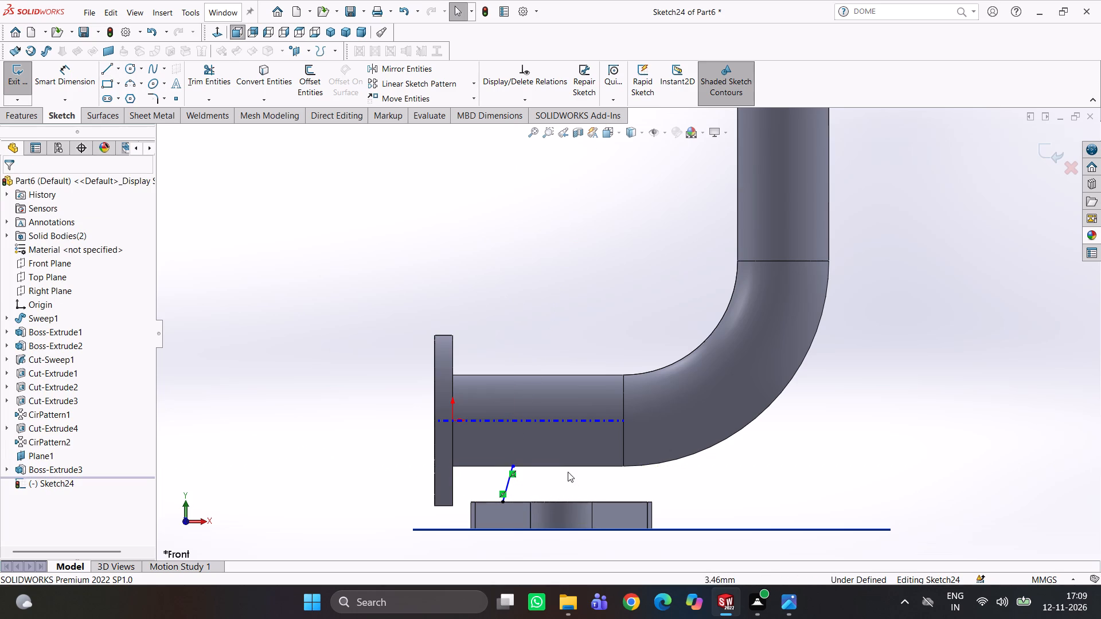
right_click_drag(623, 478, 571, 482)
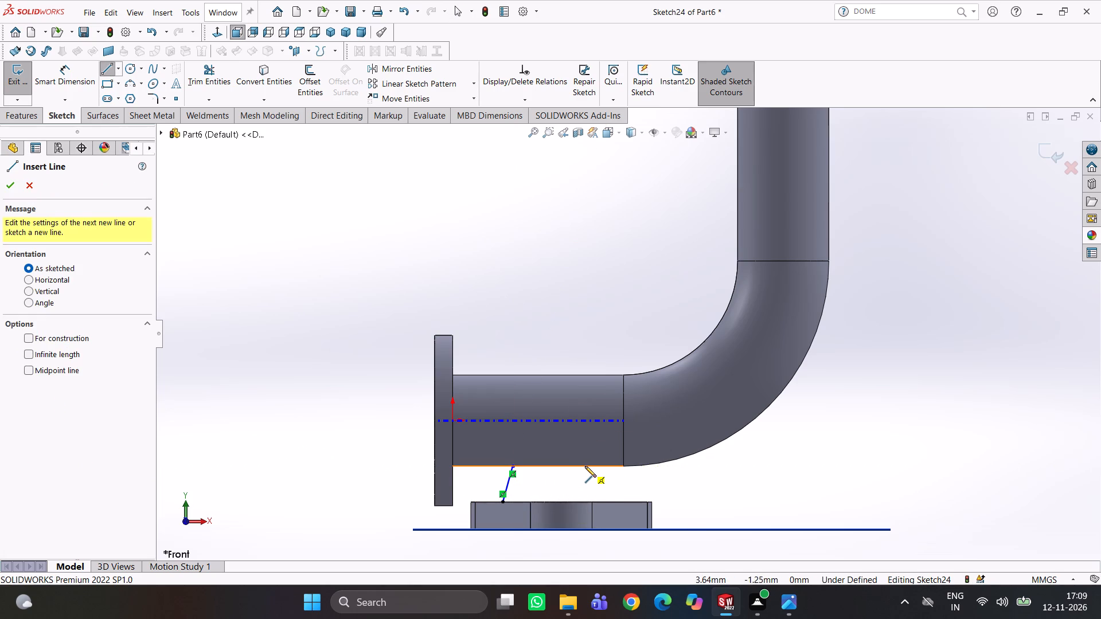
left_click(585, 466)
left_click(620, 501)
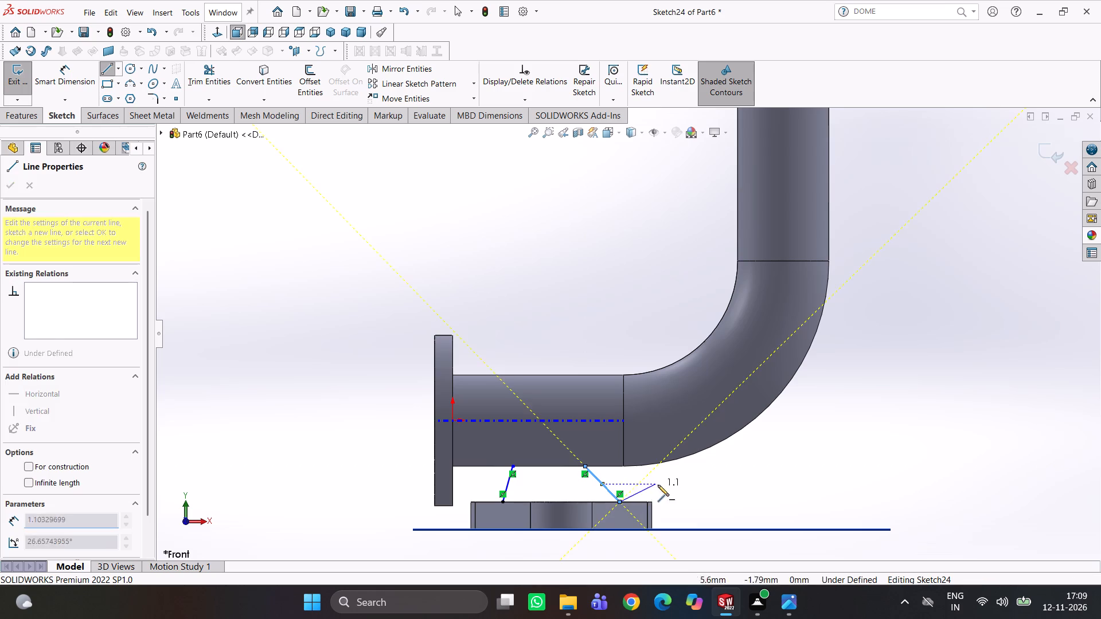
key("Escape")
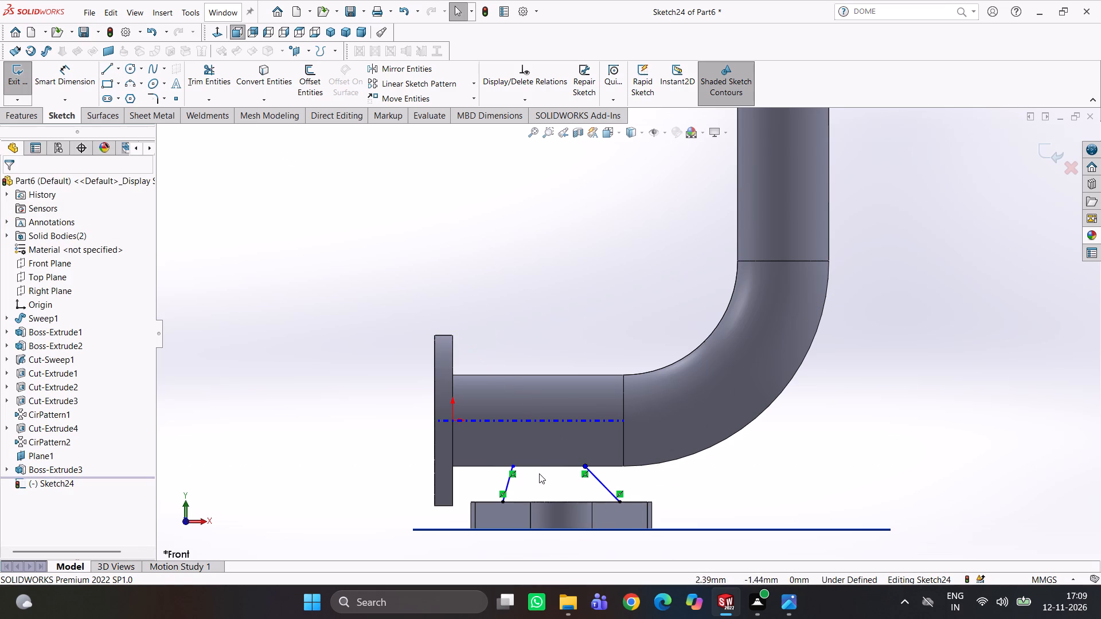
Dimension the horizontal distance between the two slanted lines' upper endpoints, keeping the drawn spacing of about 2 mm.
right_click_drag(801, 486, 798, 374)
left_click(513, 464)
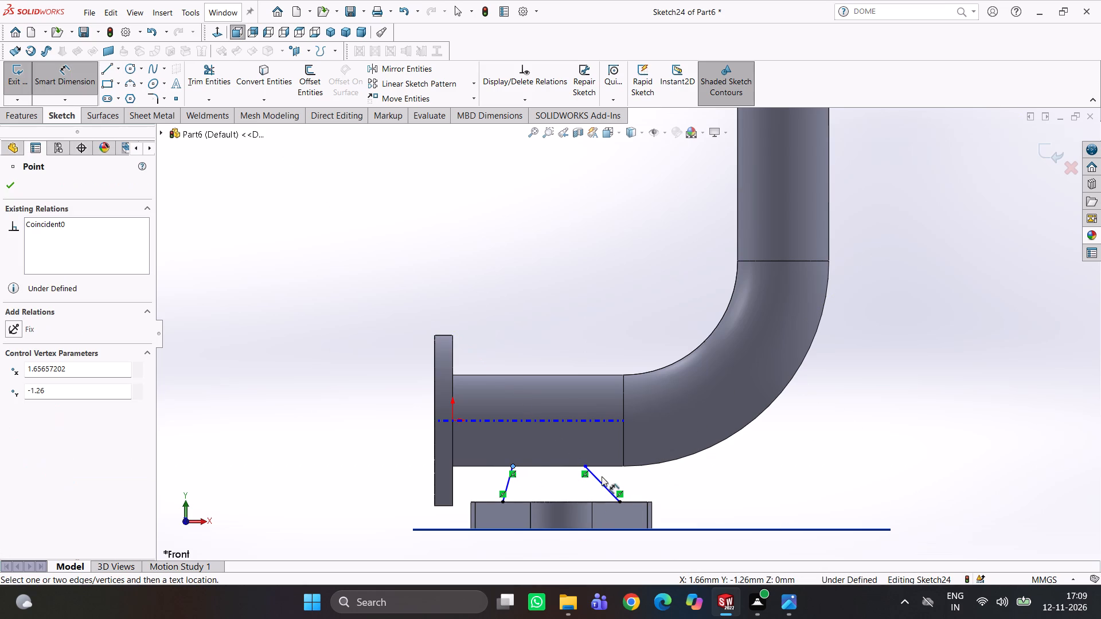
left_click(588, 468)
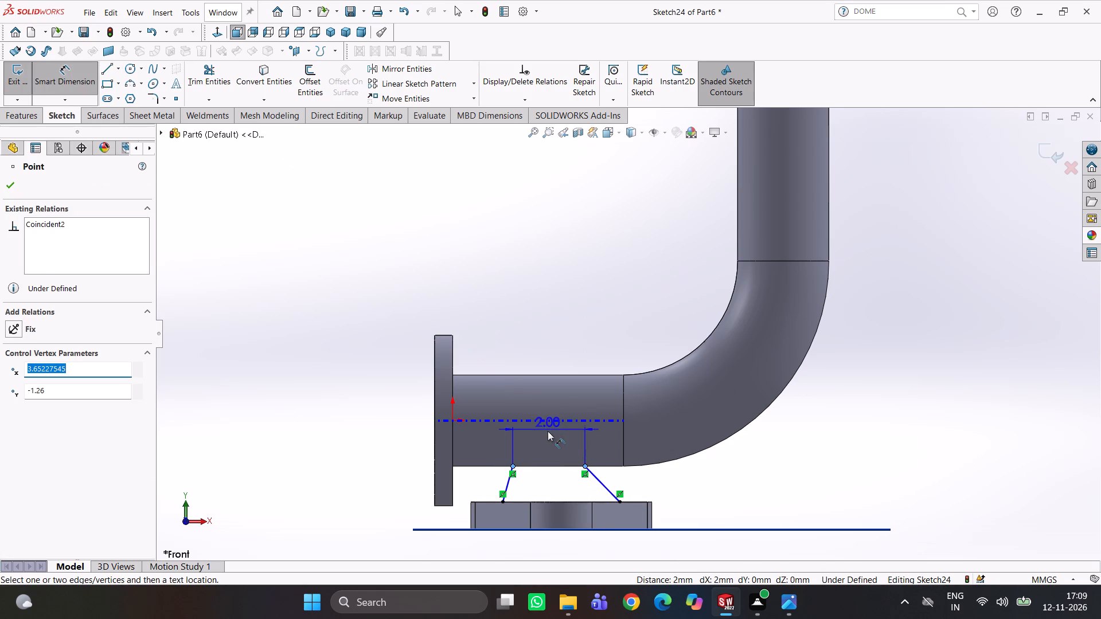
left_click(548, 434)
left_click(499, 423)
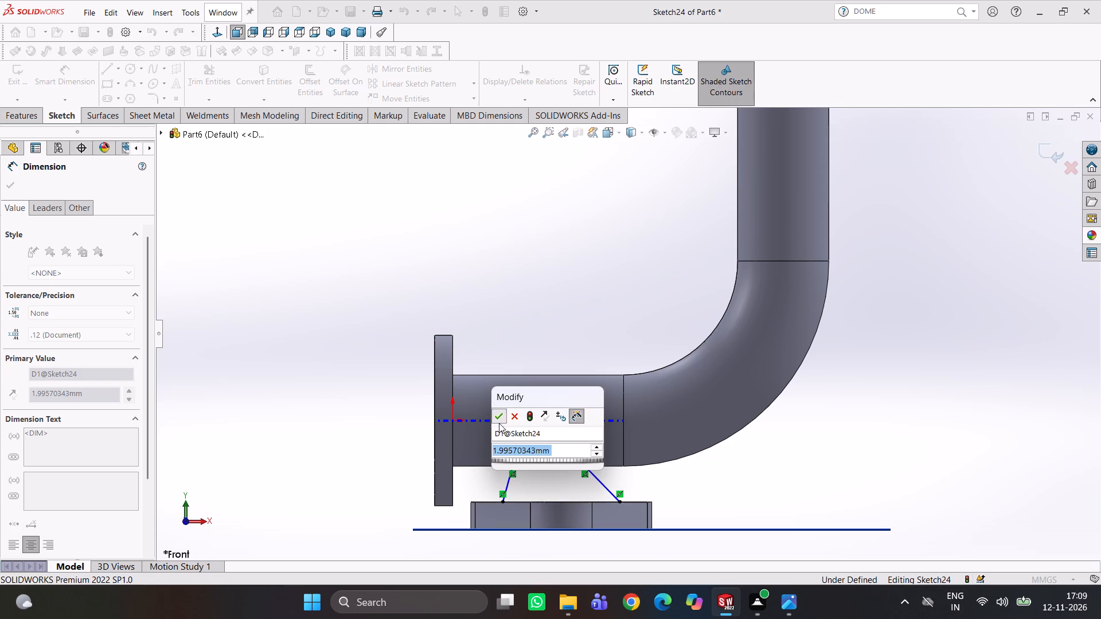
left_click(637, 476)
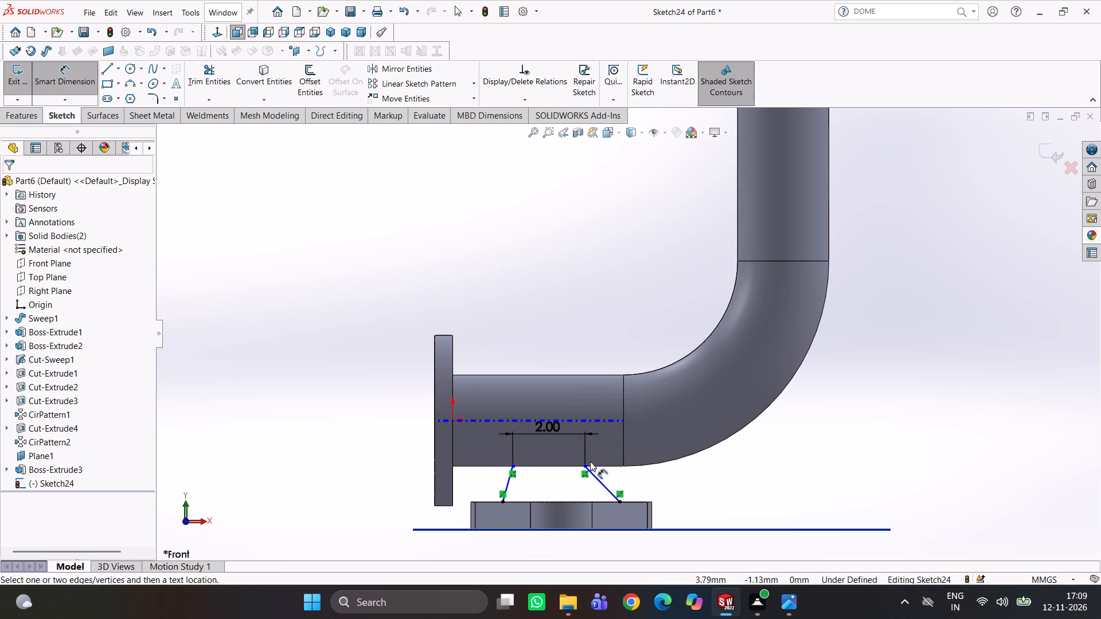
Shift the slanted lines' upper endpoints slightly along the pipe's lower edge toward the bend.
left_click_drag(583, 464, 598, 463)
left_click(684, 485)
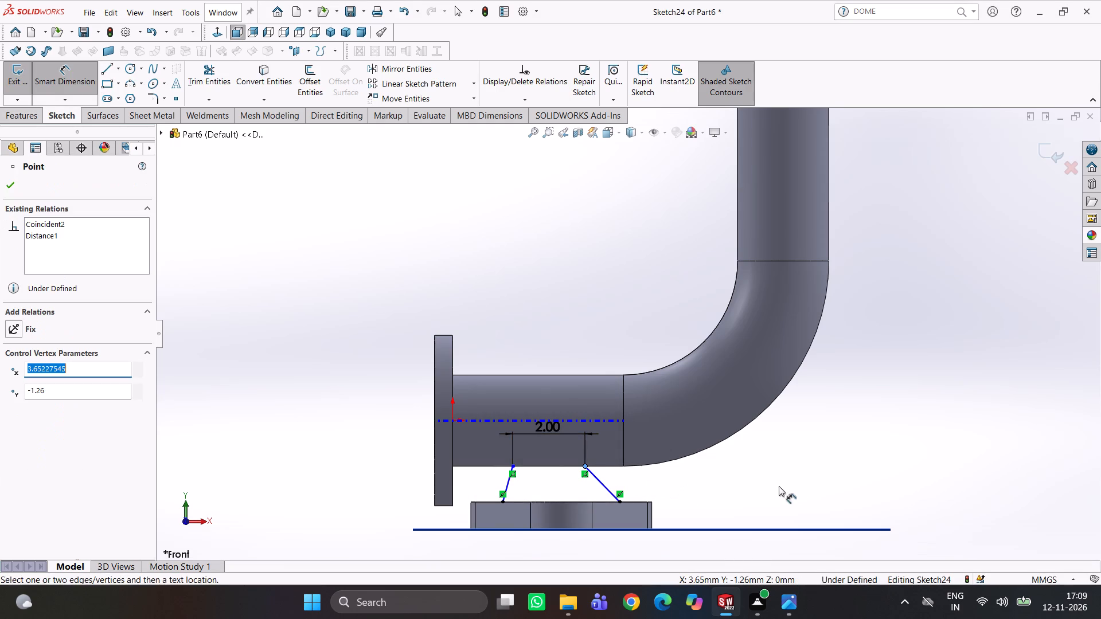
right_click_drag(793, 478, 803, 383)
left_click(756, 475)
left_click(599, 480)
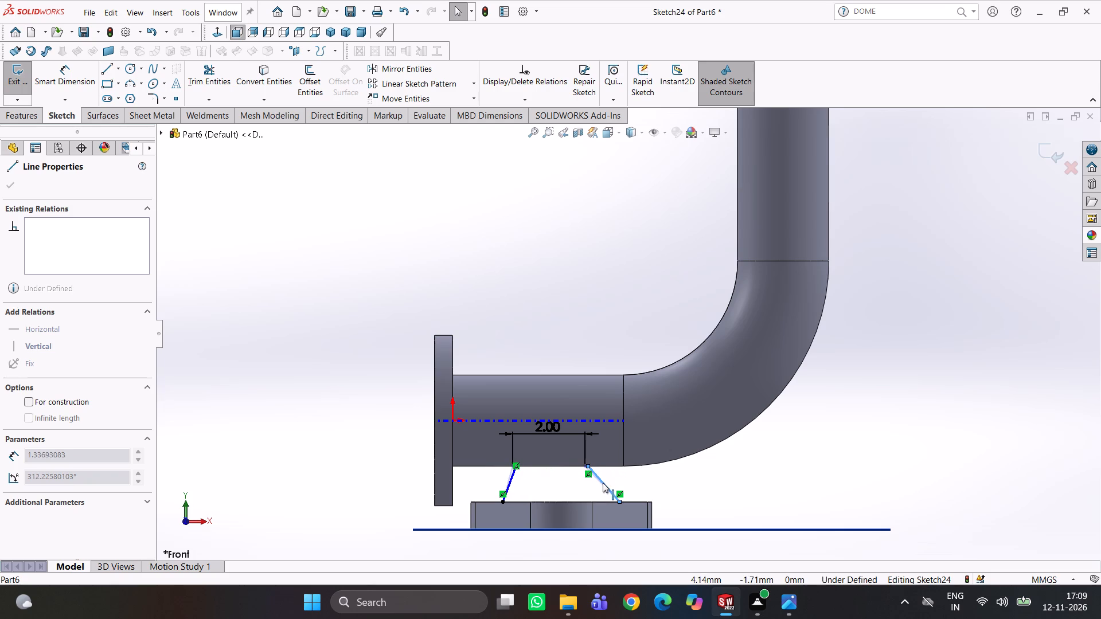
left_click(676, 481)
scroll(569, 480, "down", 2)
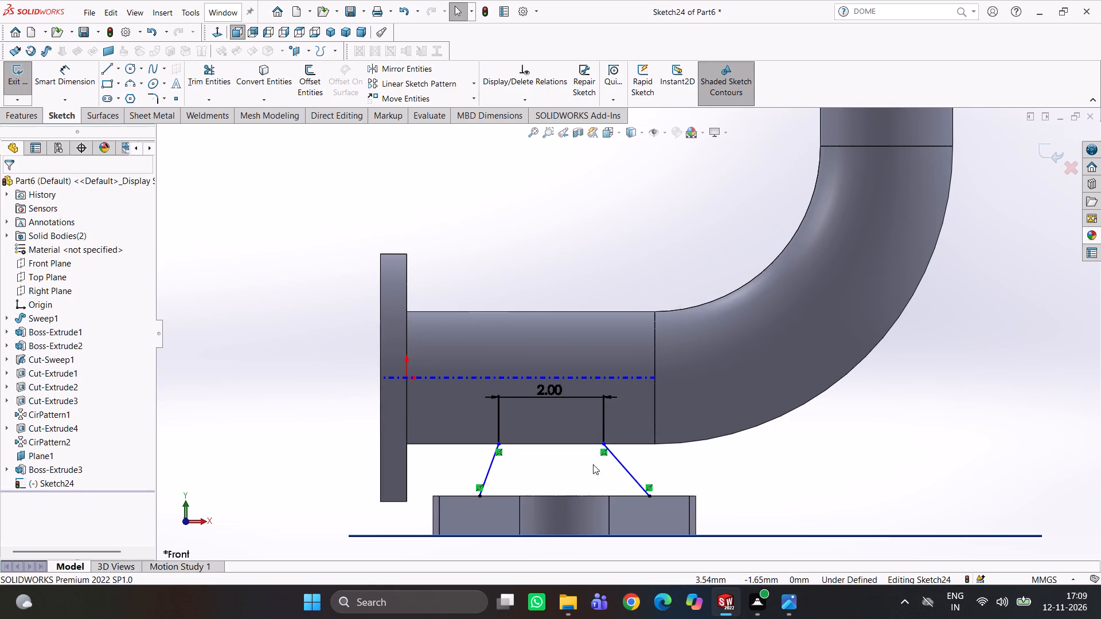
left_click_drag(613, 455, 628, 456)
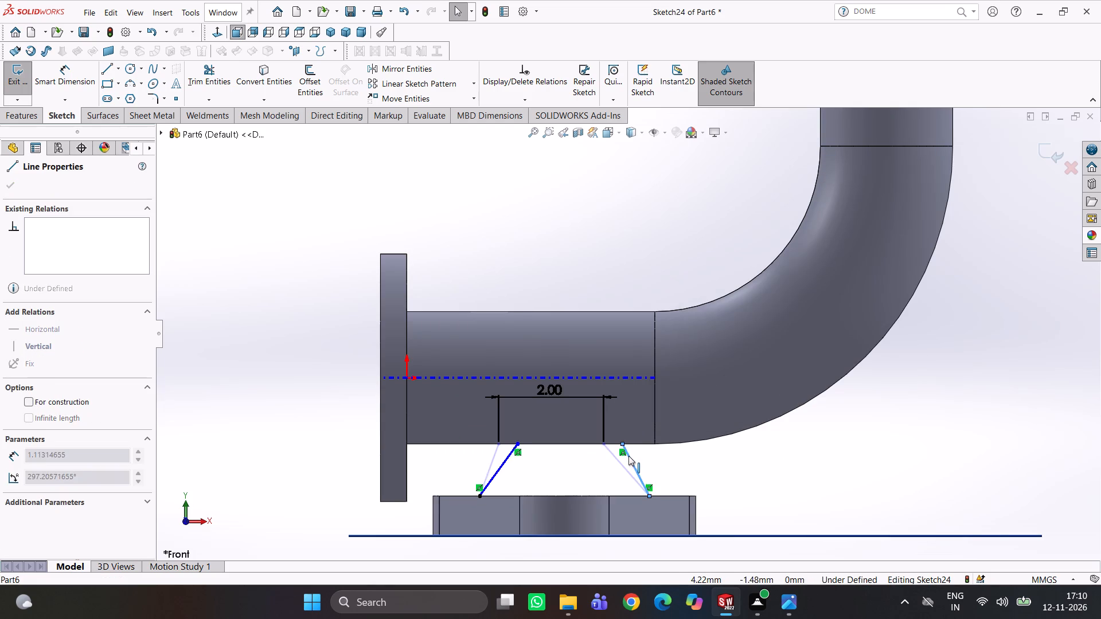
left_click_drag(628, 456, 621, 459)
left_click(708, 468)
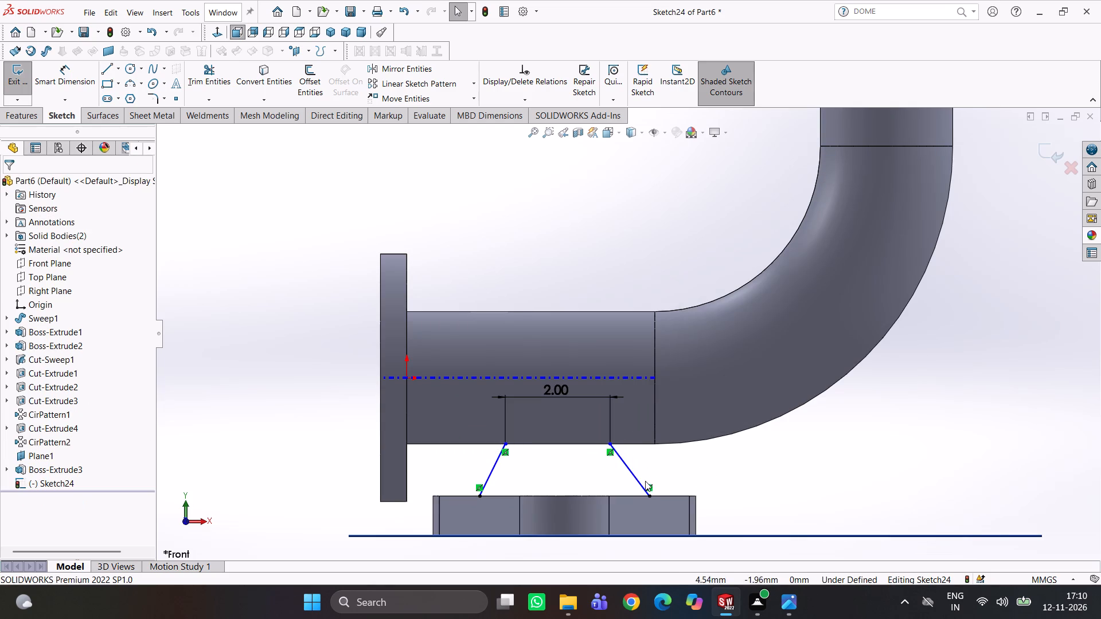
Dimension the angle between the bend-side slanted line and the mount plate's upper edge as 50°.
right_click_drag(702, 476, 700, 412)
left_click(621, 496)
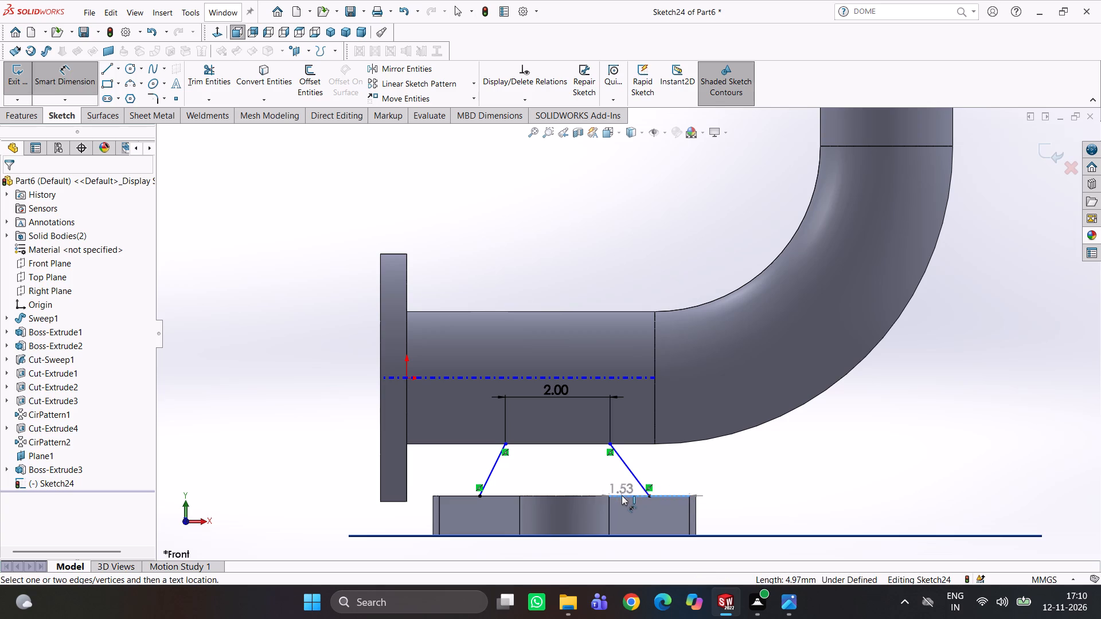
left_click(637, 480)
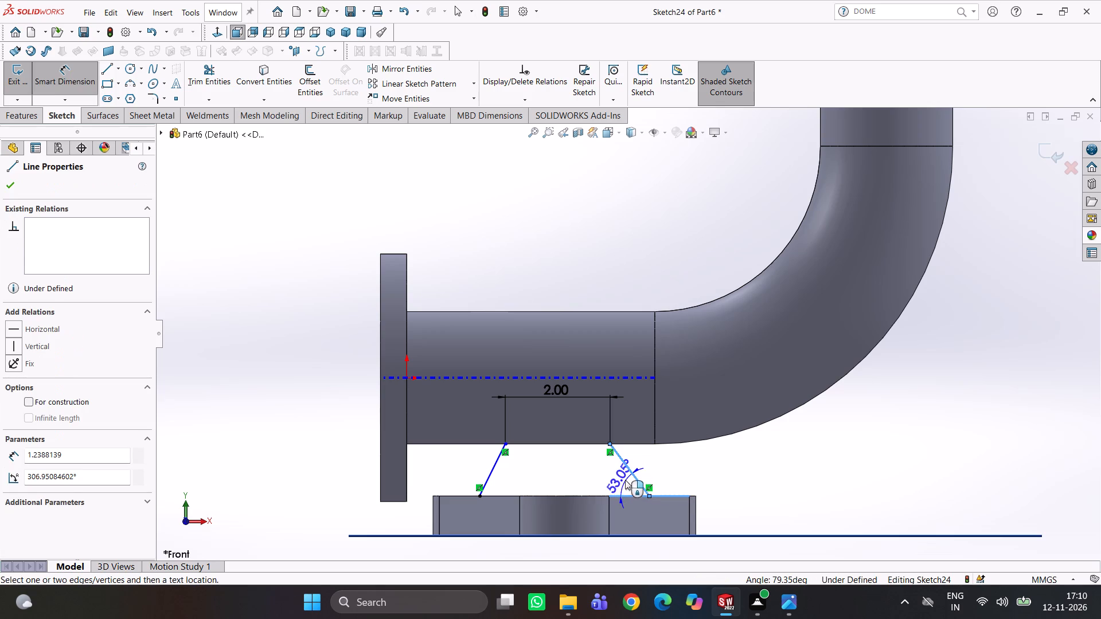
left_click(624, 477)
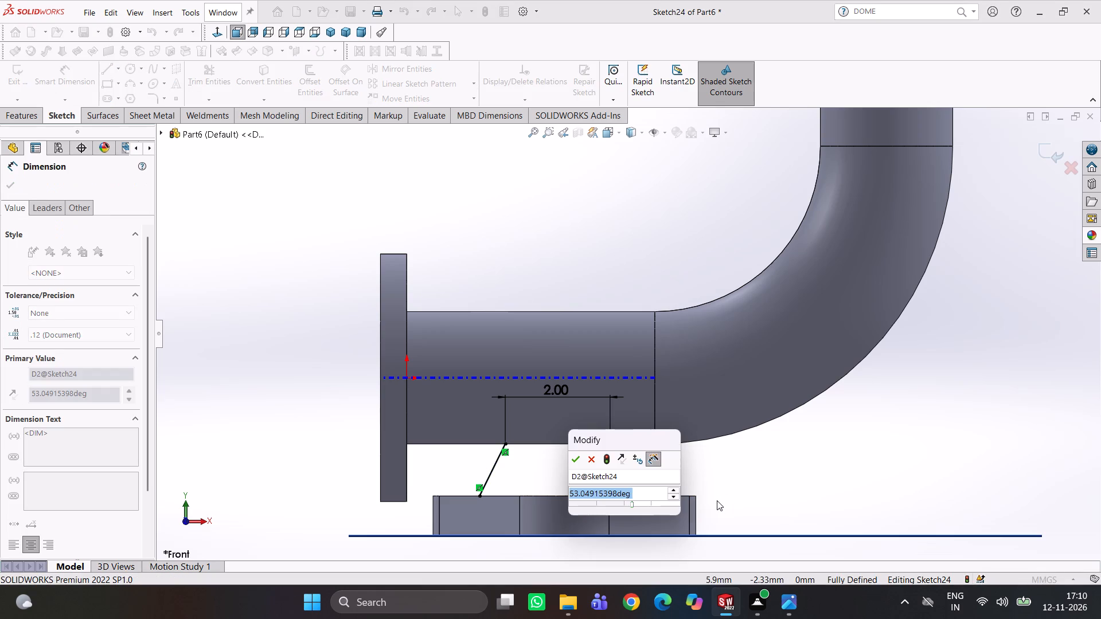
type("50")
key("Return")
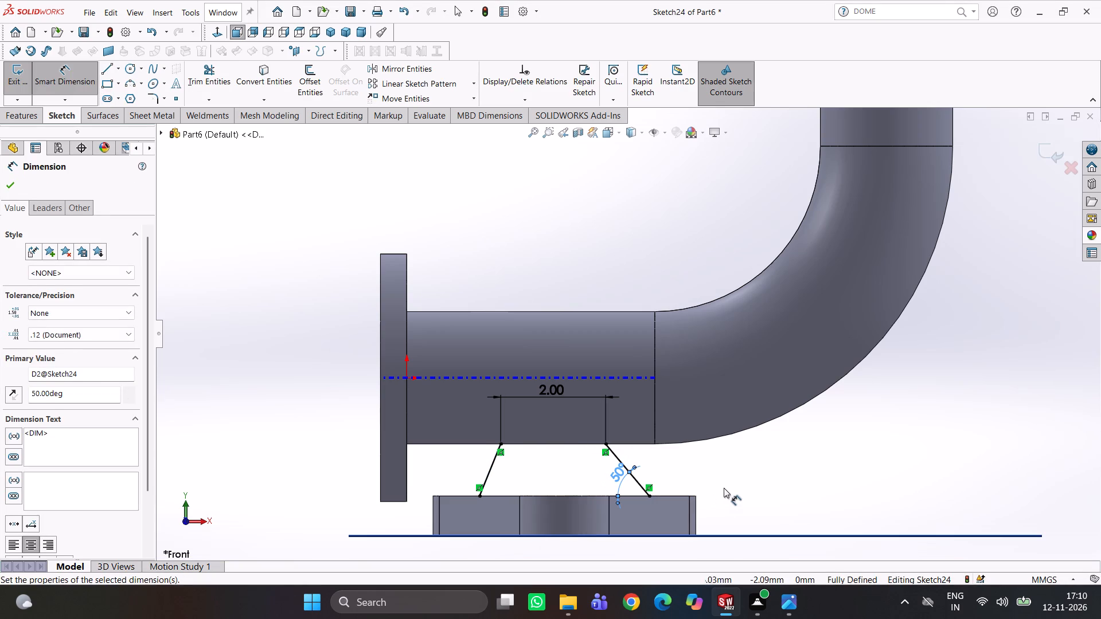
left_click(731, 484)
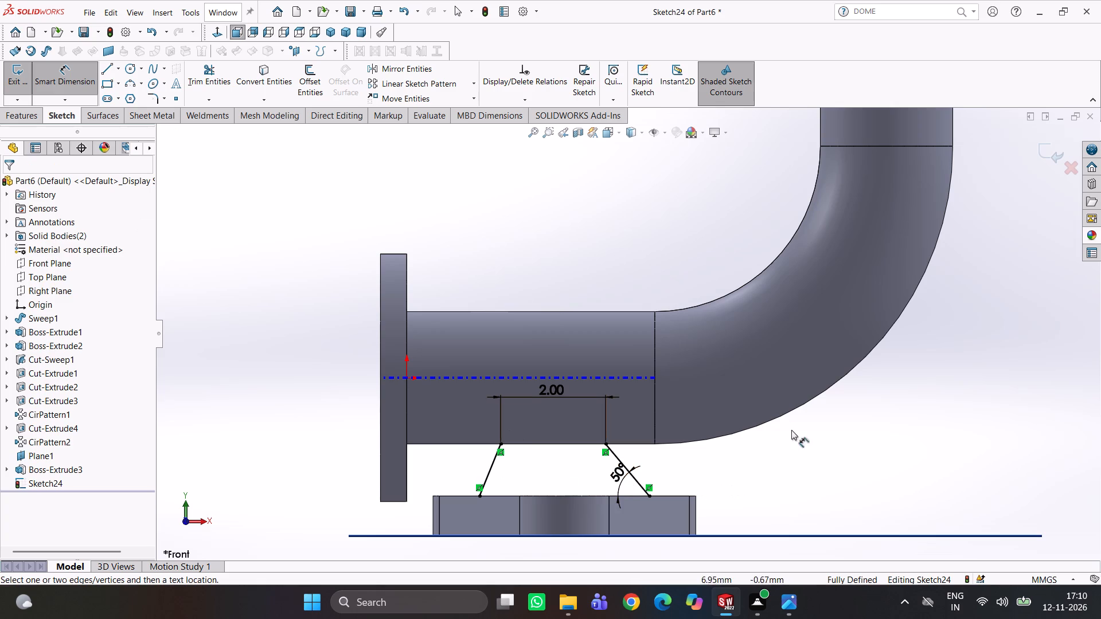
Close the support profile with horizontal lines joining the slanted lines' upper endpoints and their lower endpoints.
right_click_drag(856, 434, 751, 440)
left_click(500, 442)
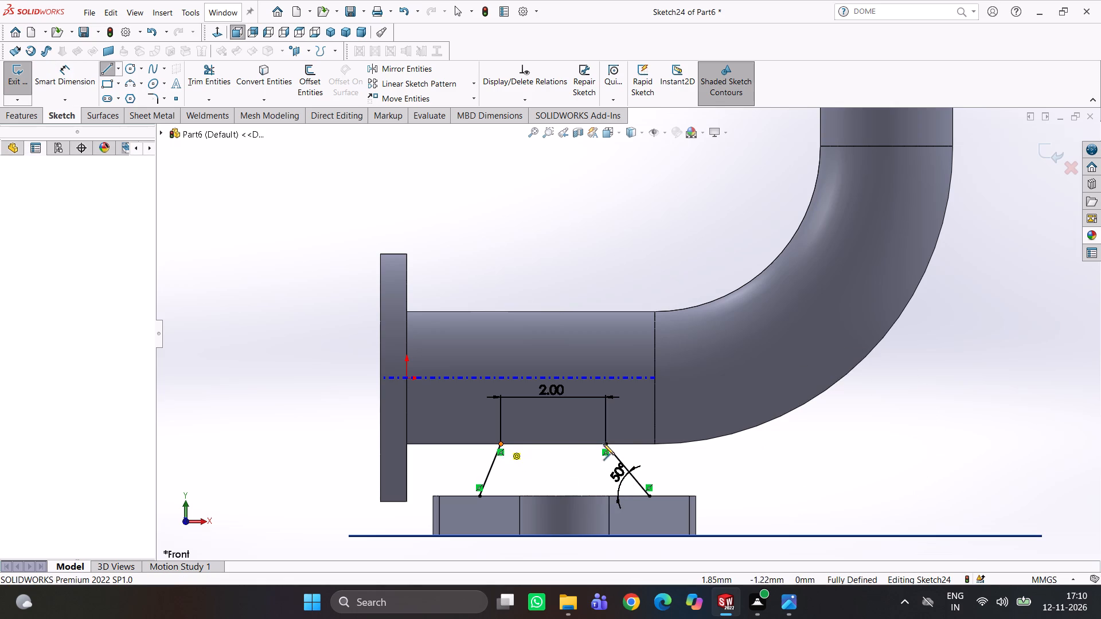
left_click(606, 443)
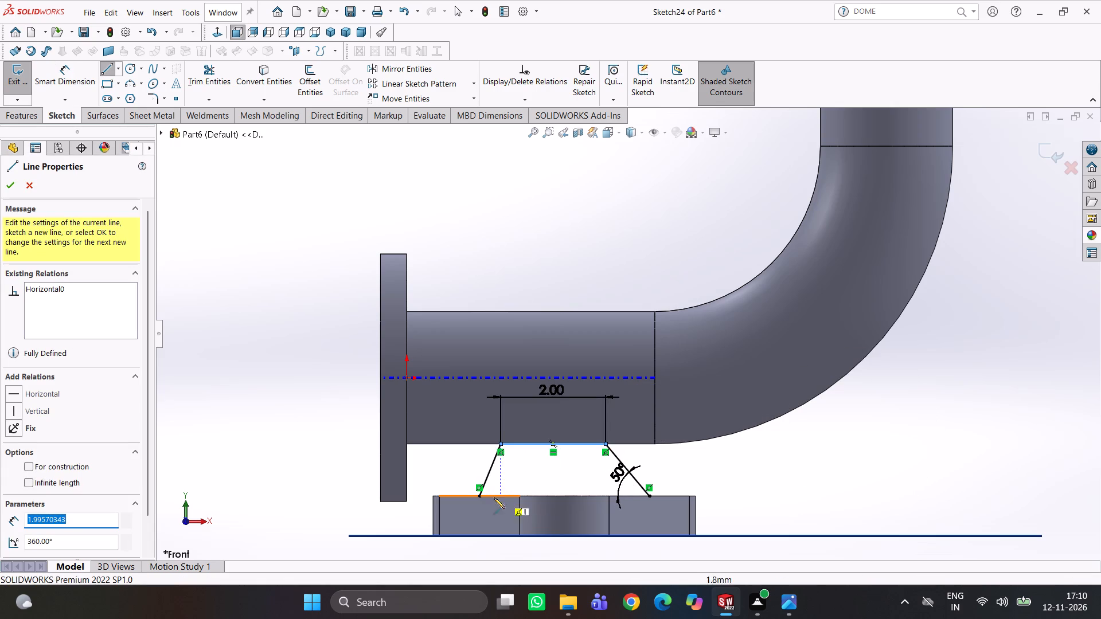
left_click(478, 497)
left_click(651, 497)
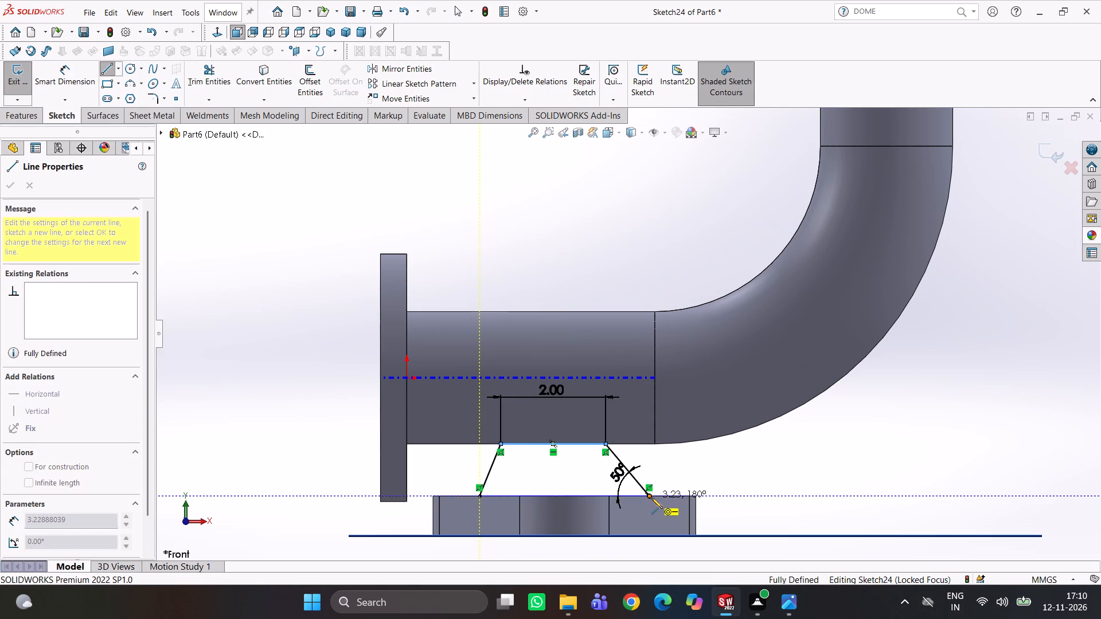
key("Escape")
key("Escape")
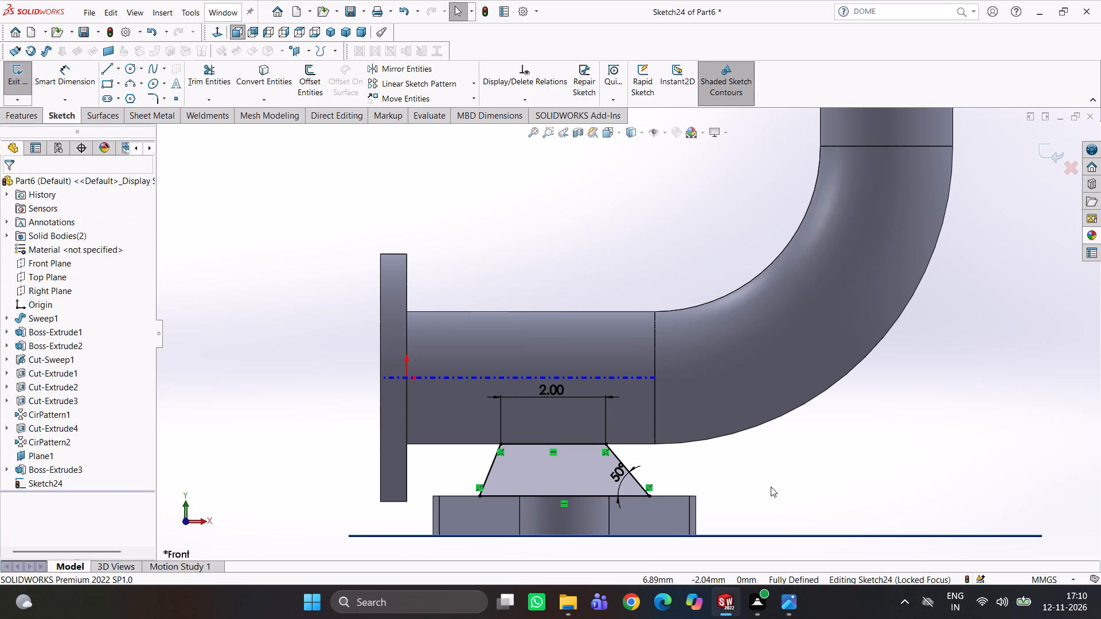
Extrude the closed support profile 0.75 mm with a Mid Plane end condition, merging the result.
left_click(24, 117)
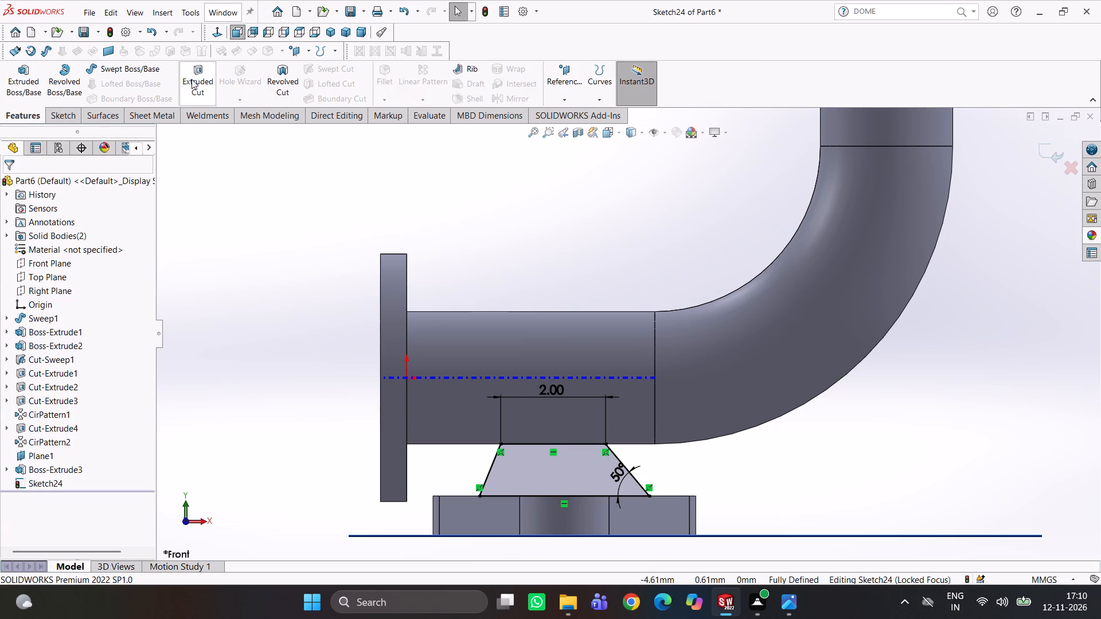
left_click(28, 68)
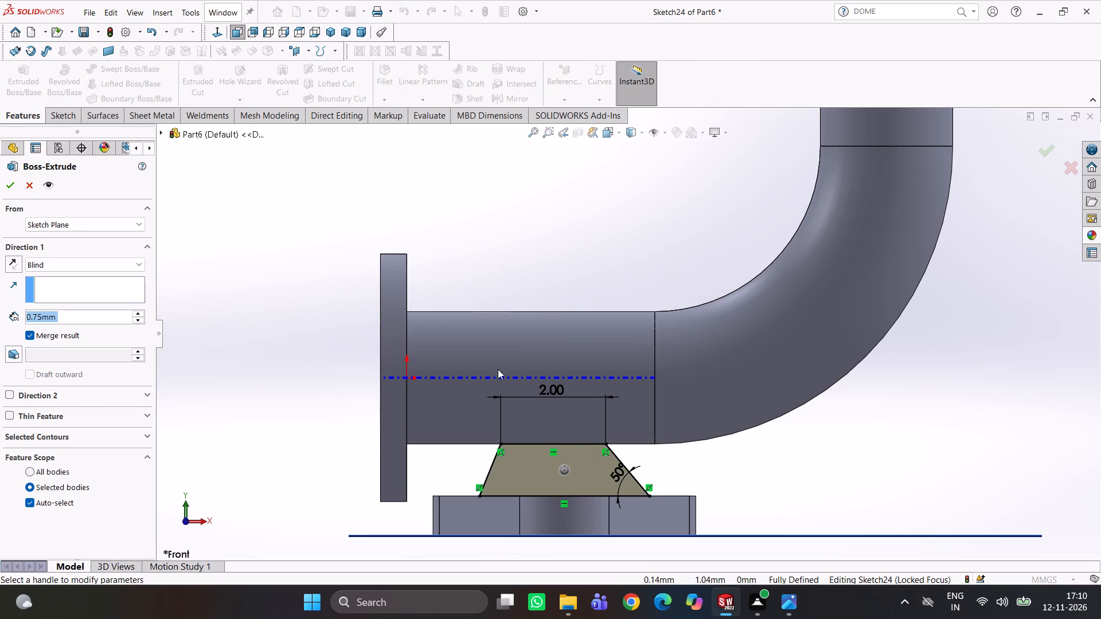
middle_click_drag(766, 488, 786, 492)
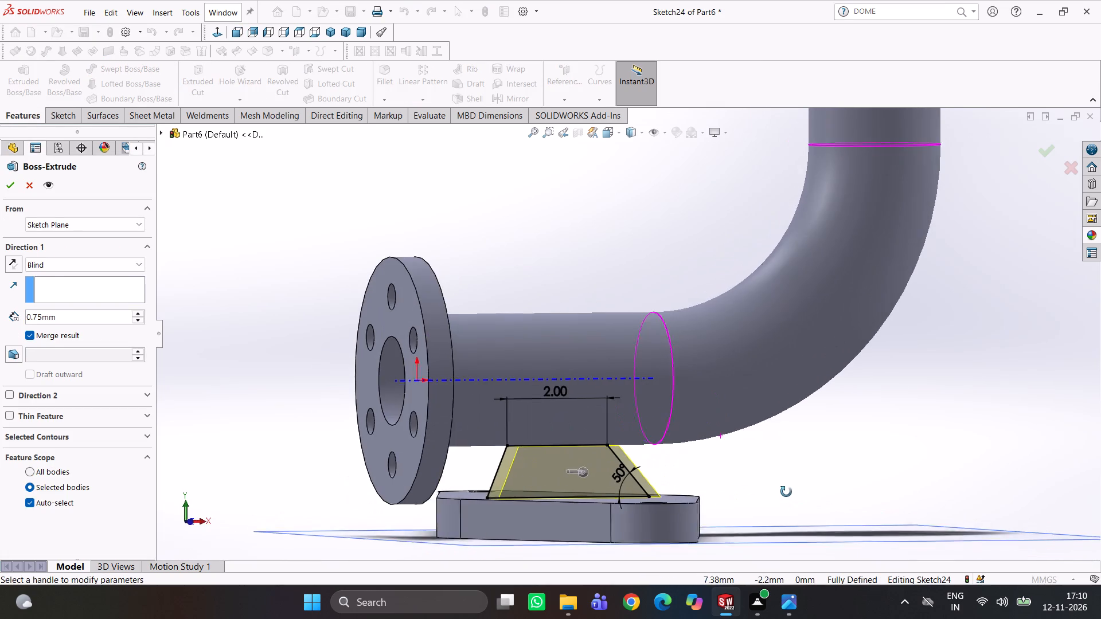
middle_click_drag(786, 492, 794, 491)
left_click(73, 268)
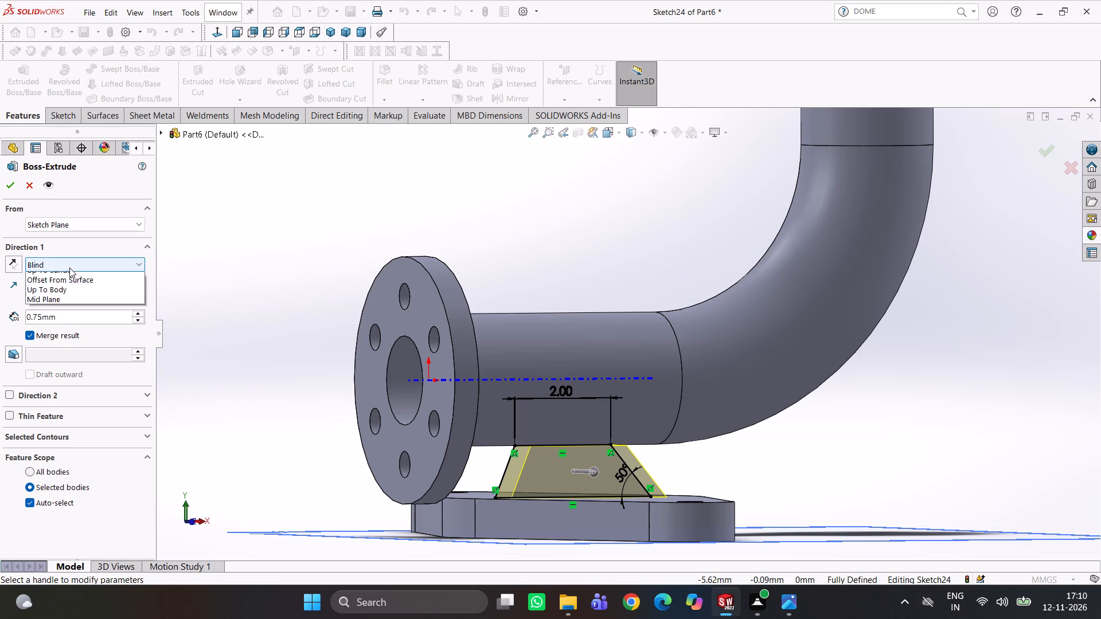
left_click(62, 333)
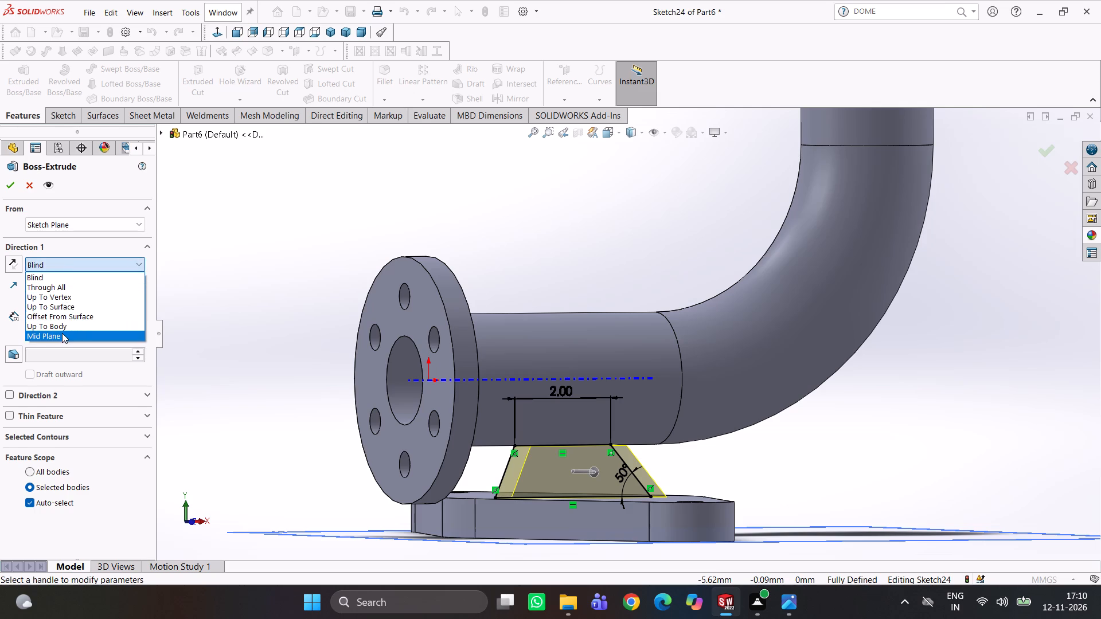
middle_click_drag(194, 349, 171, 410)
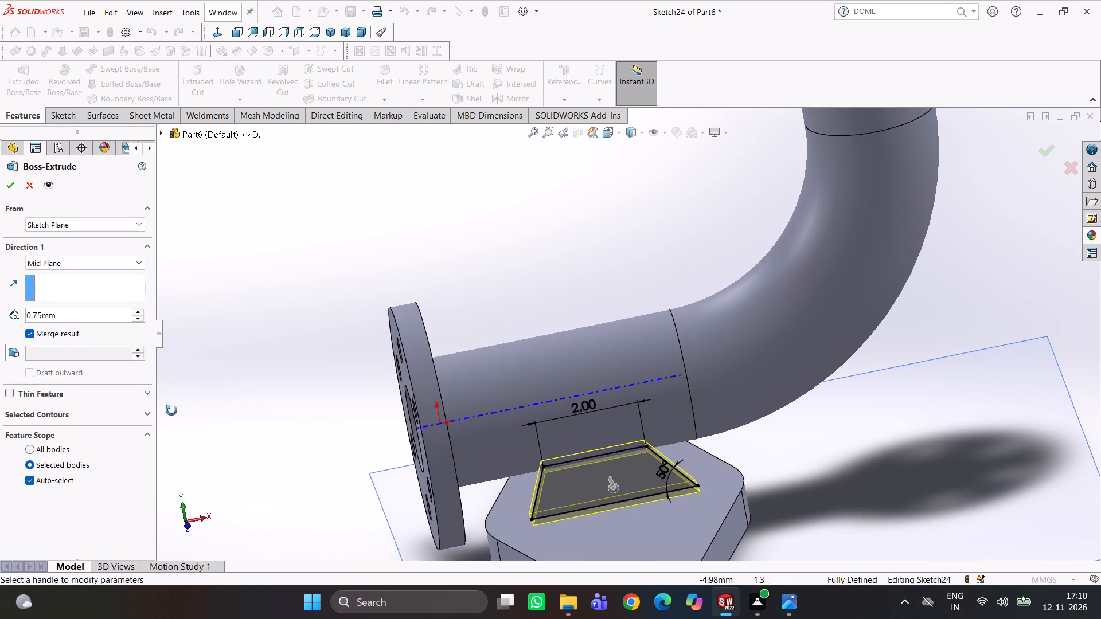
middle_click_drag(171, 410, 210, 450)
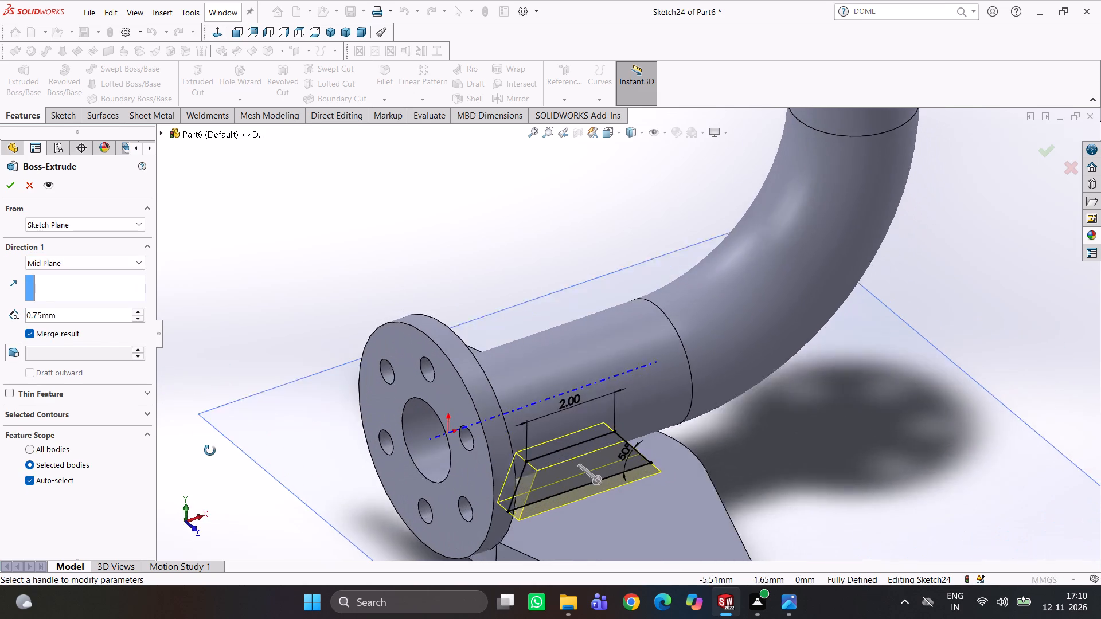
middle_click_drag(210, 450, 173, 408)
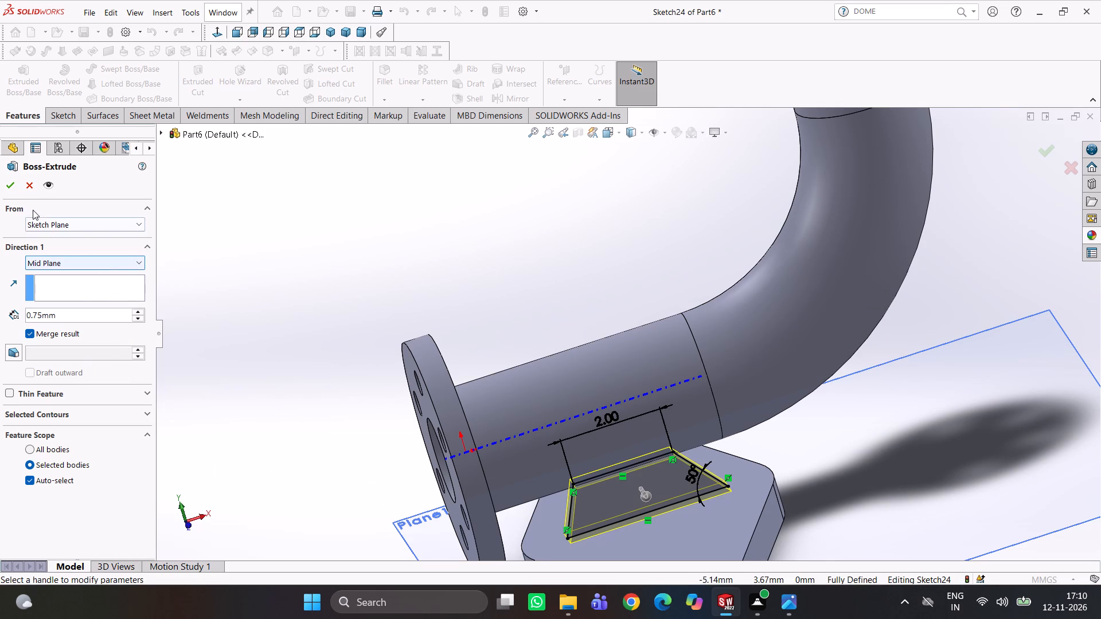
left_click(14, 189)
Examine the extruded support plate from several angles where it meets the pipe's underside and the mount plate.
middle_click_drag(670, 438, 646, 369)
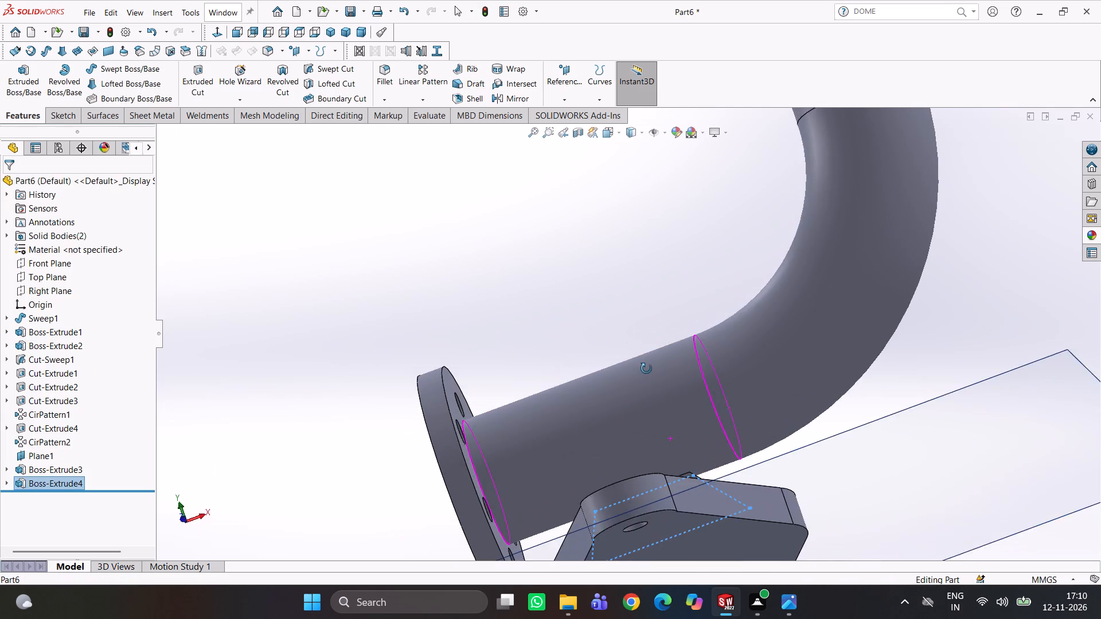
middle_click_drag(646, 369, 685, 404)
scroll(653, 493, "down", 6)
middle_click_drag(618, 474, 612, 466)
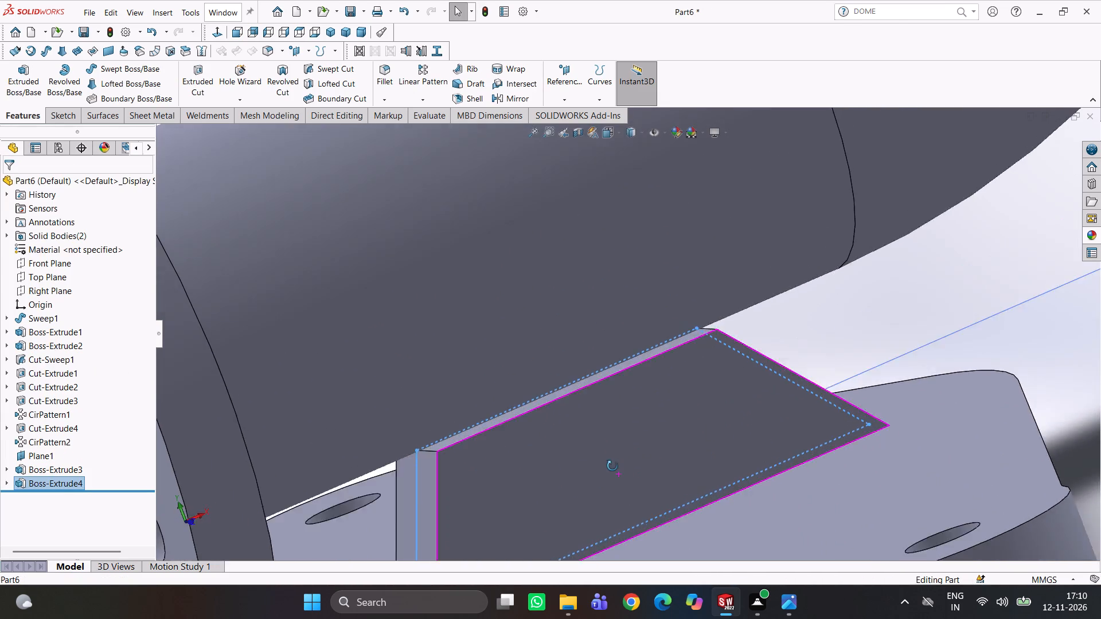
middle_click_drag(612, 466, 599, 455)
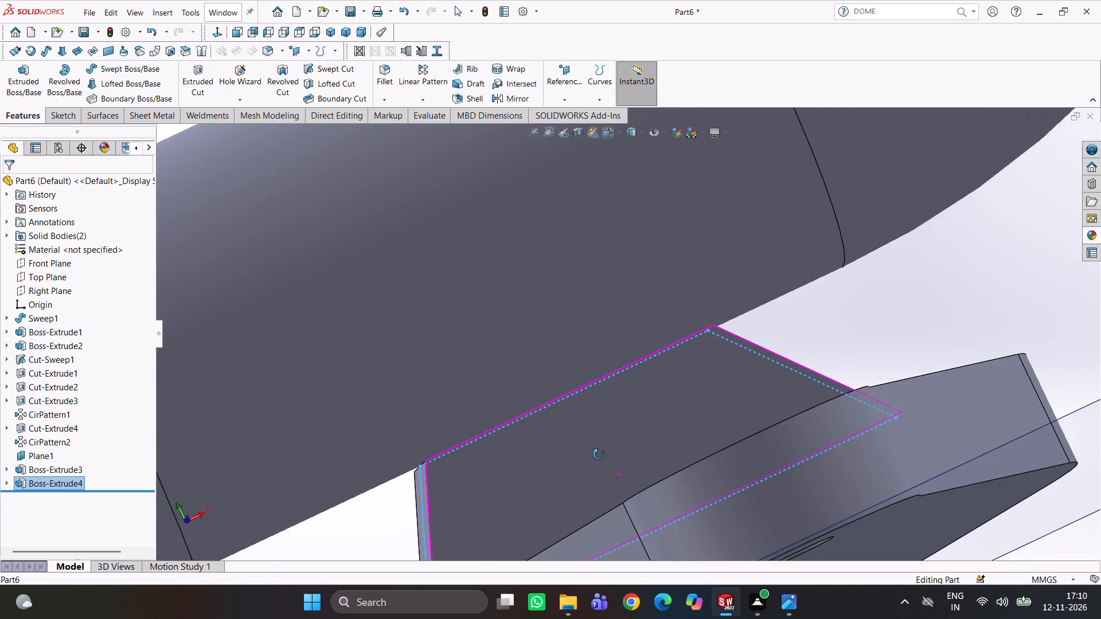
middle_click_drag(599, 455, 627, 489)
scroll(637, 489, "up", 4)
scroll(618, 455, "down", 1)
middle_click_drag(618, 455, 601, 468)
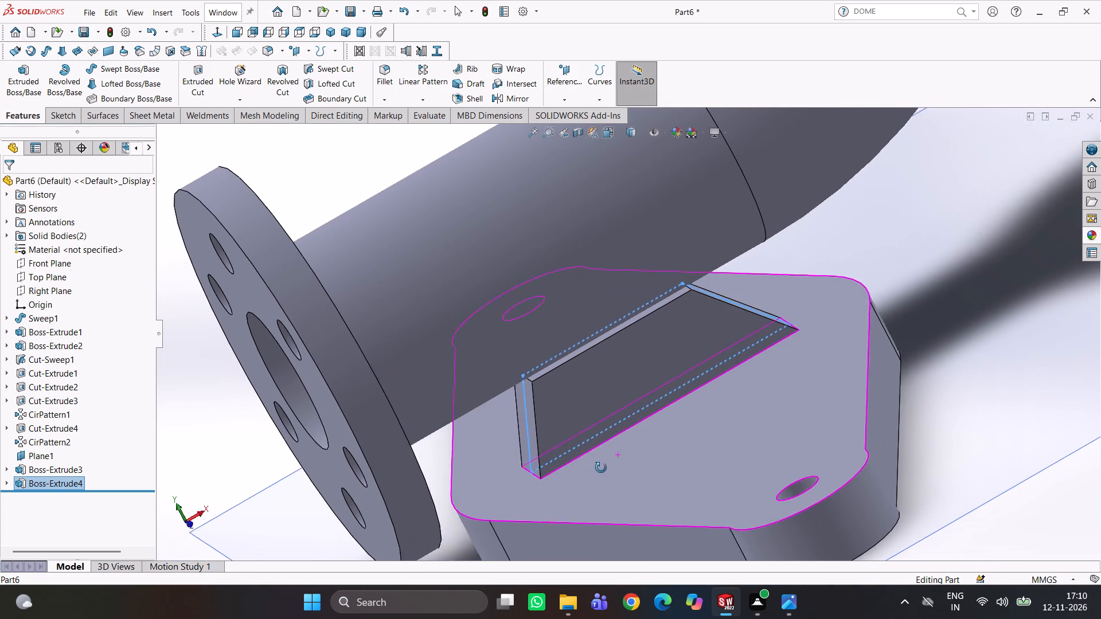
middle_click_drag(601, 468, 601, 471)
scroll(603, 429, "down", 3)
scroll(616, 422, "up", 2)
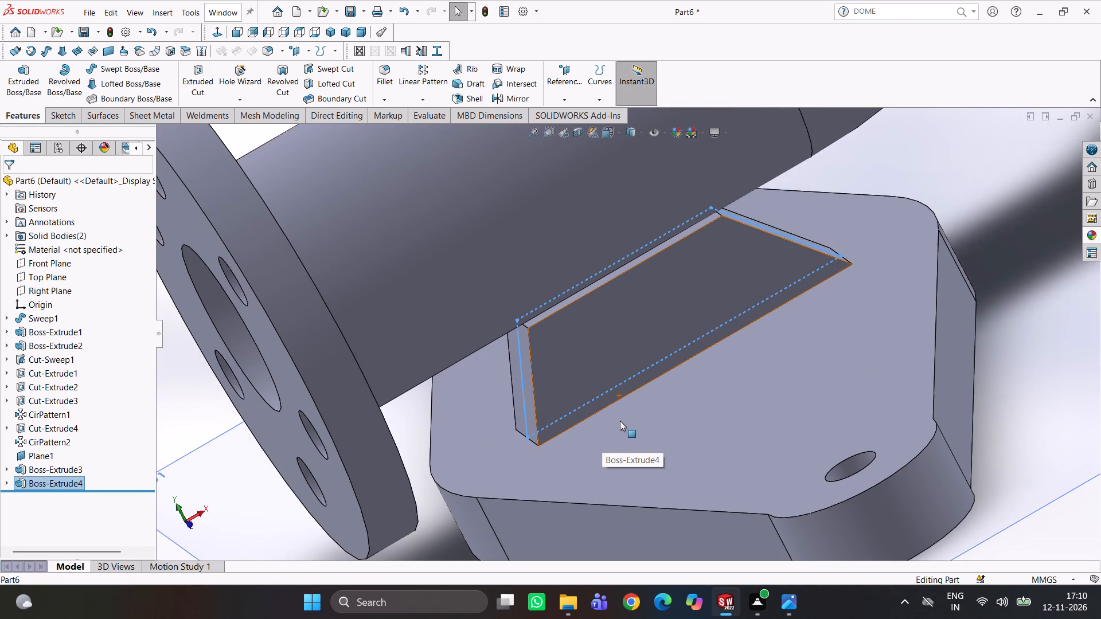
left_click(651, 406)
left_click(1014, 369)
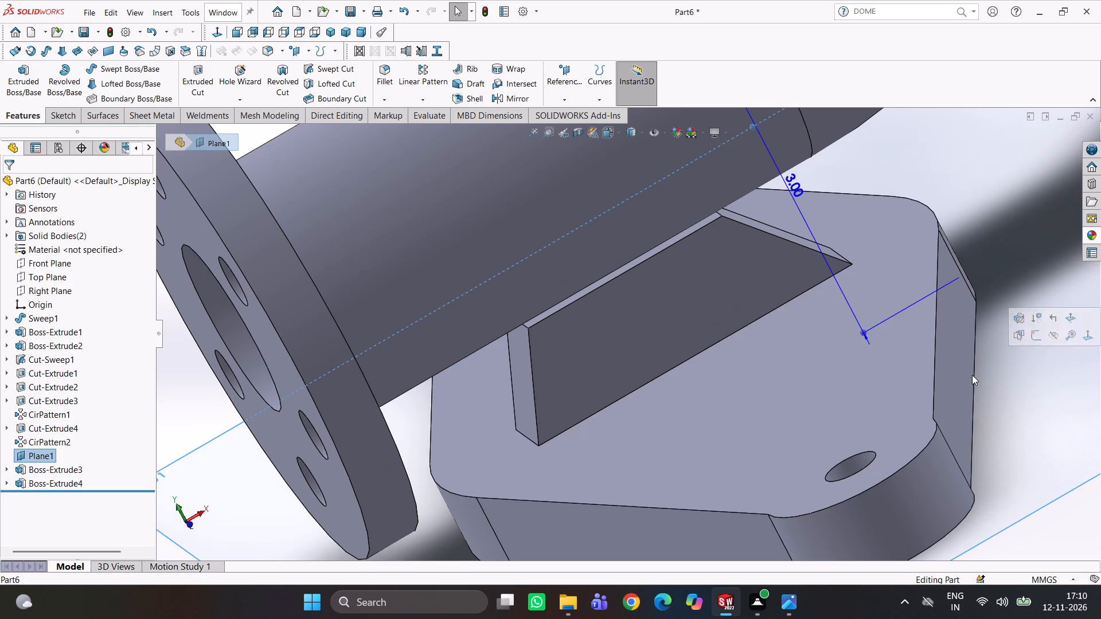
Start a sketch on the support plate's narrow top face and convert the face's outline into sketch entities.
middle_click_drag(680, 308, 701, 363)
middle_click_drag(671, 331, 650, 270)
scroll(629, 277, "down", 2)
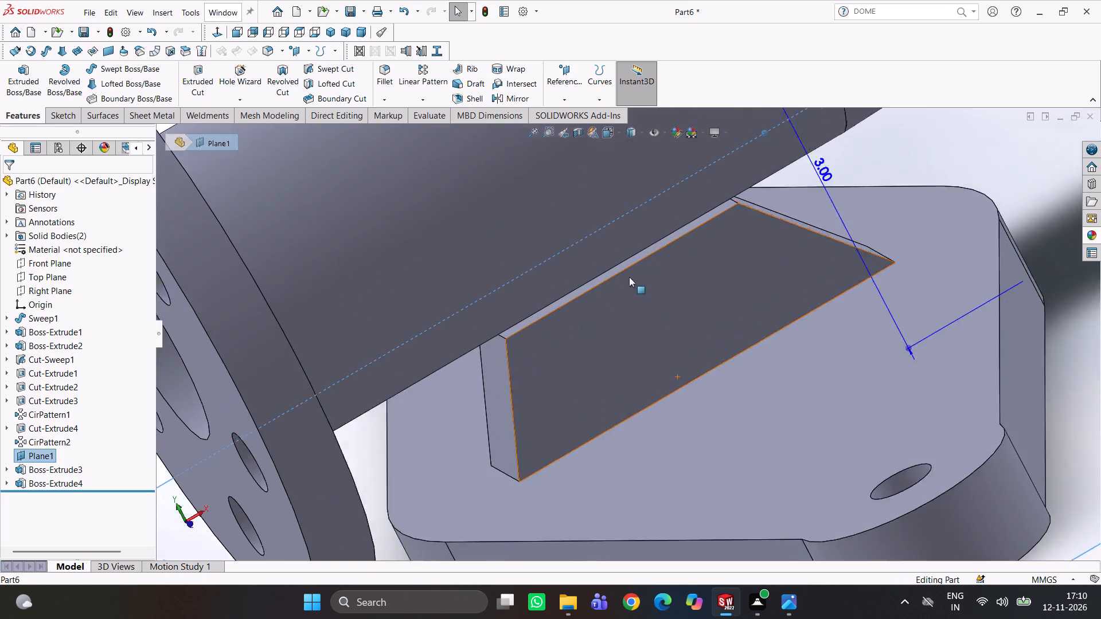
scroll(629, 277, "down", 3)
left_click(594, 267)
left_click(644, 238)
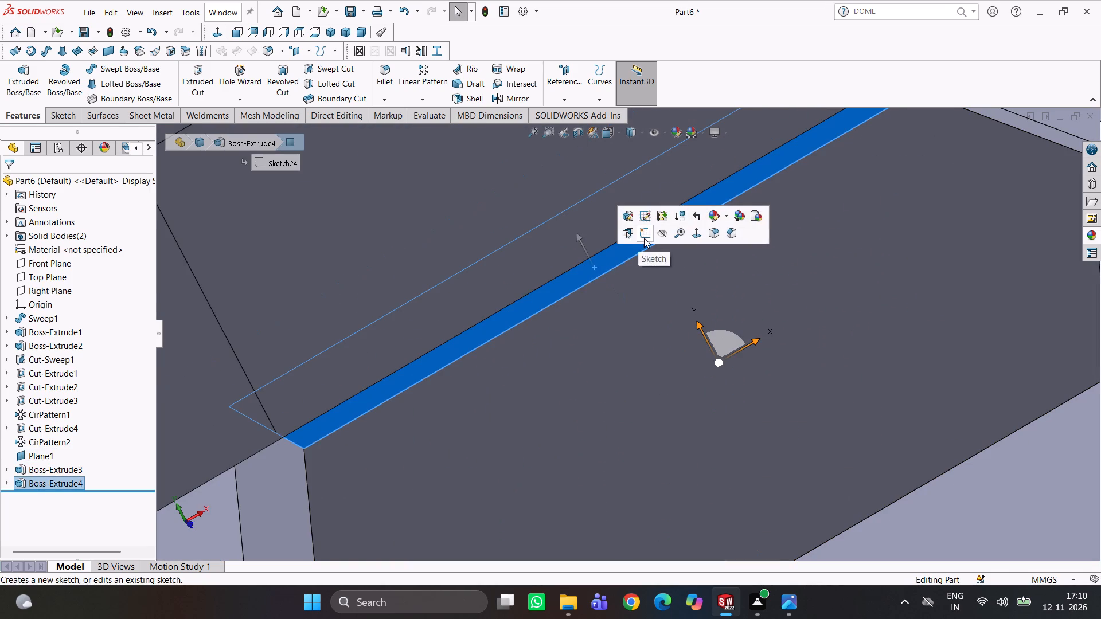
left_click(262, 69)
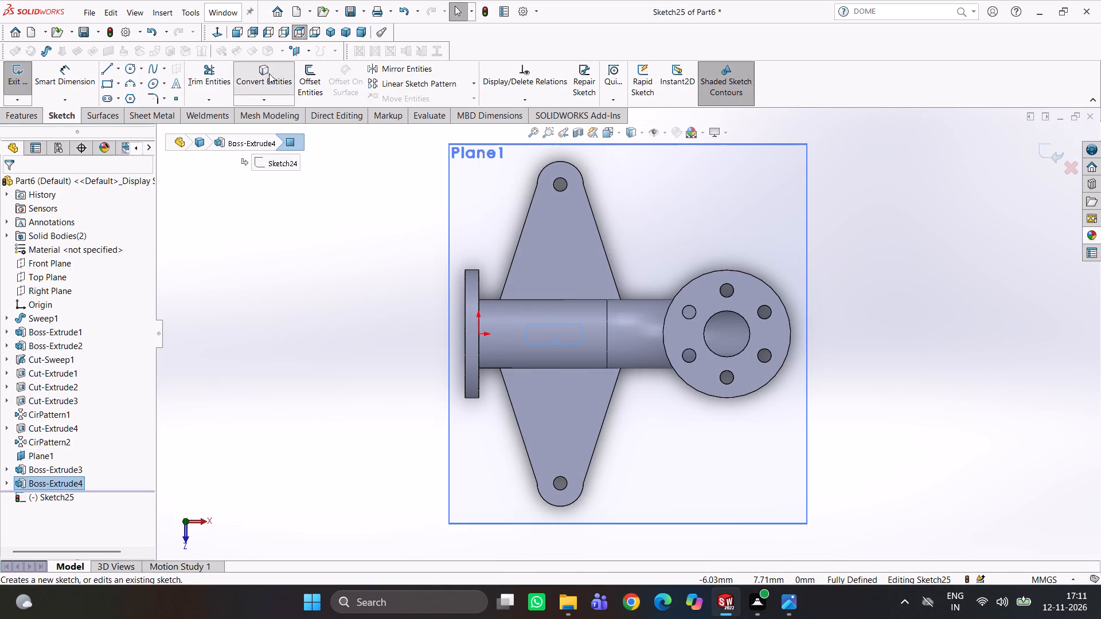
Extrude the converted outline Up To Surface, ending on the straight pipe's outer cylindrical face, with merged result.
left_click(32, 111)
left_click(32, 70)
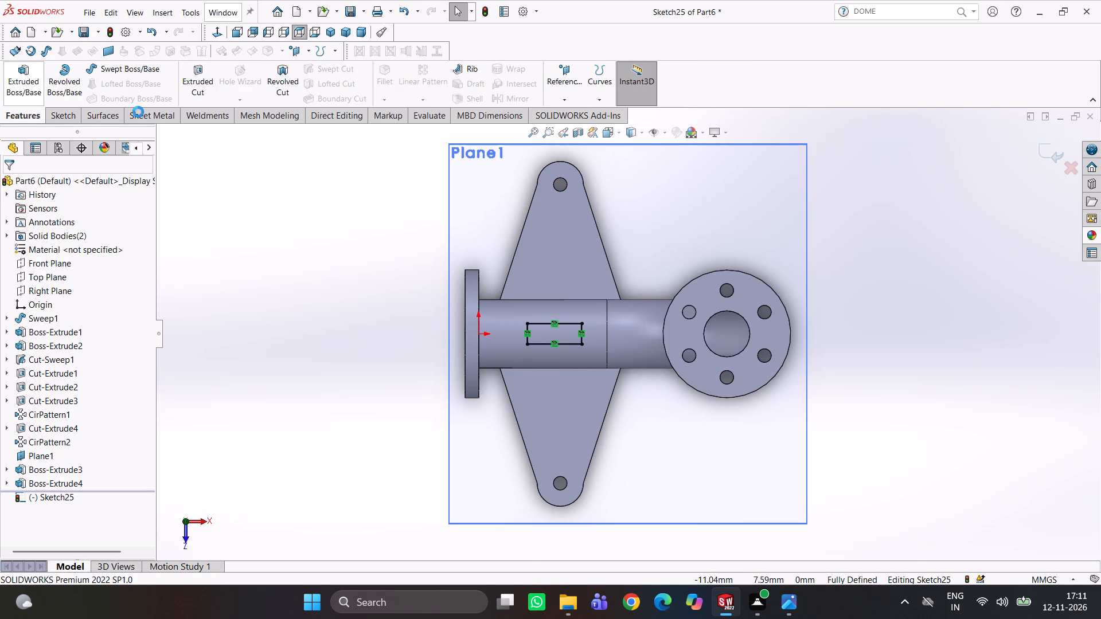
middle_click_drag(404, 363, 433, 197)
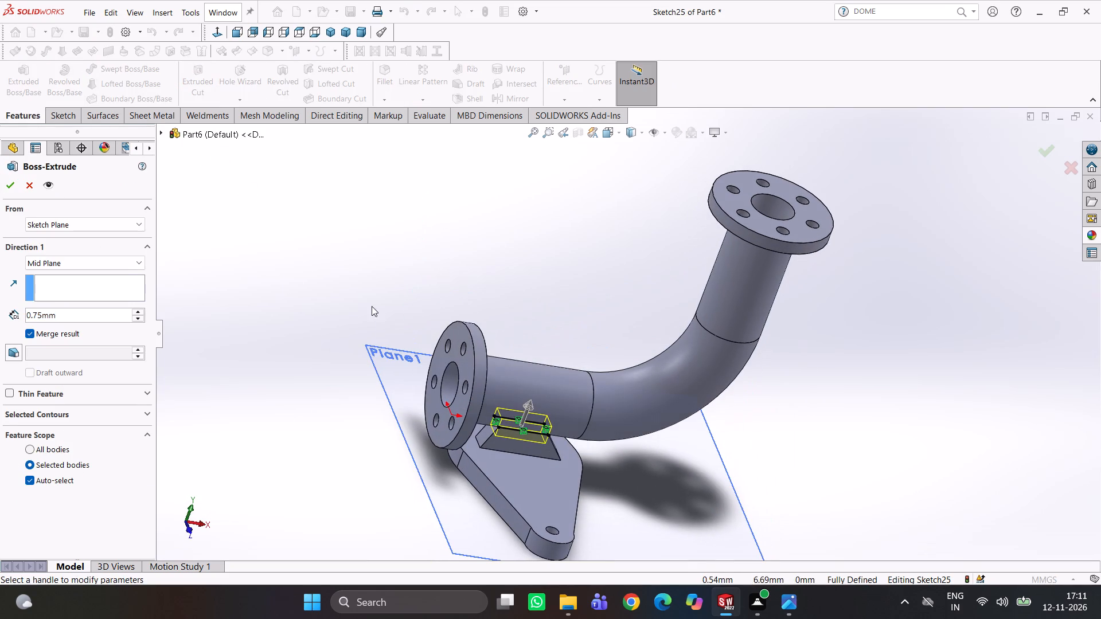
left_click(77, 264)
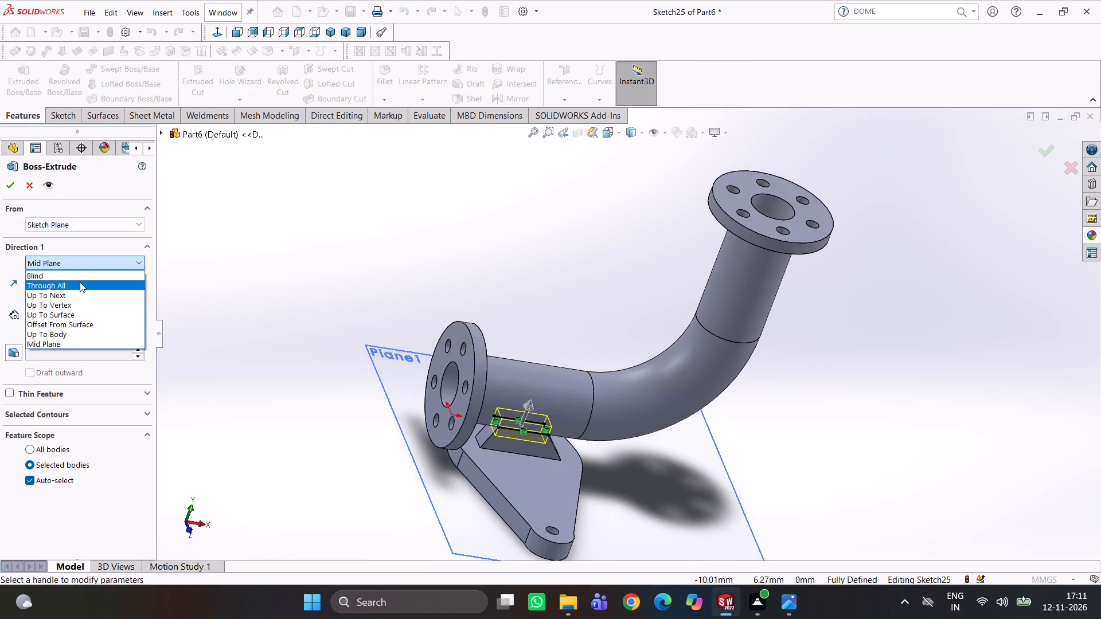
left_click(75, 314)
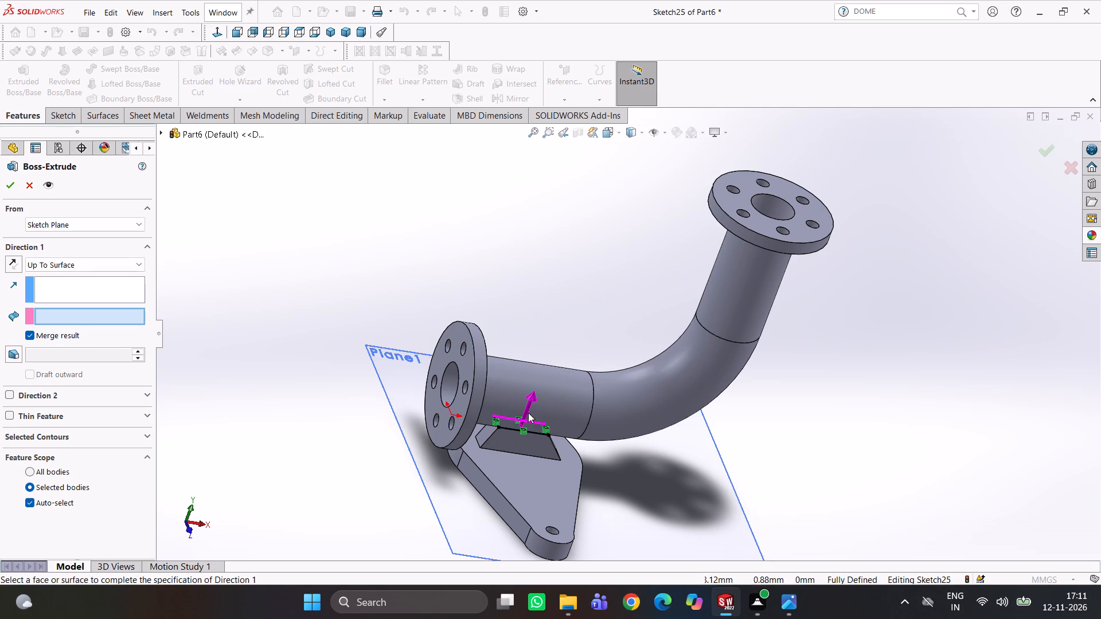
left_click(557, 404)
middle_click_drag(622, 476, 643, 403)
left_click(4, 181)
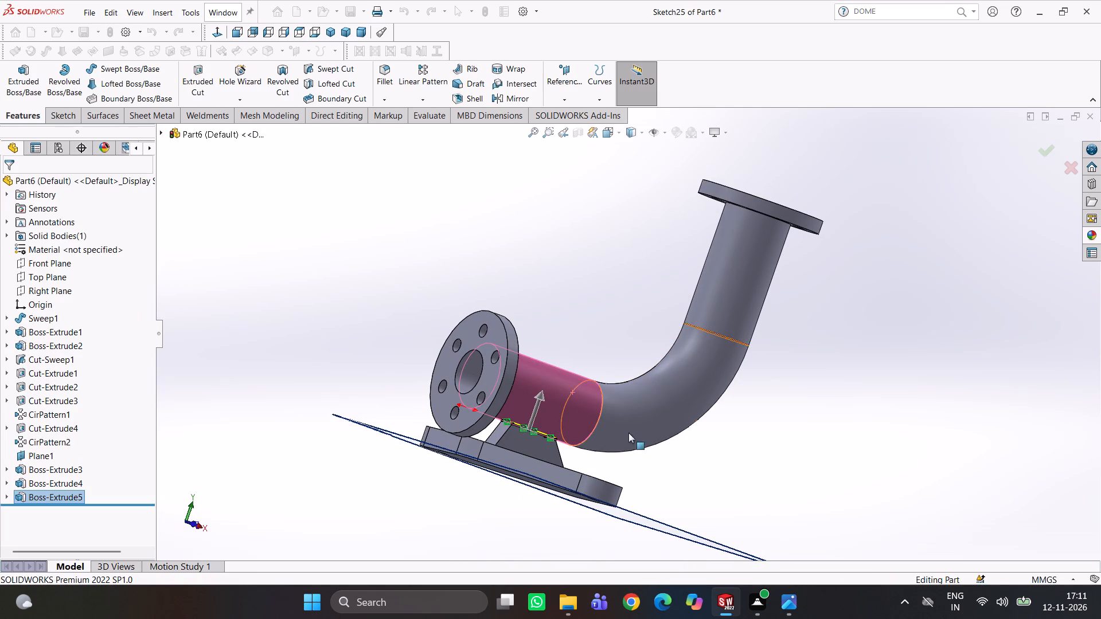
Examine the joint between the support plate, the pipe and the mount plate from several angles.
middle_click_drag(634, 459, 606, 466)
left_click(604, 476)
scroll(529, 450, "down", 5)
scroll(567, 418, "down", 1)
middle_click_drag(568, 417, 611, 408)
left_click(206, 284)
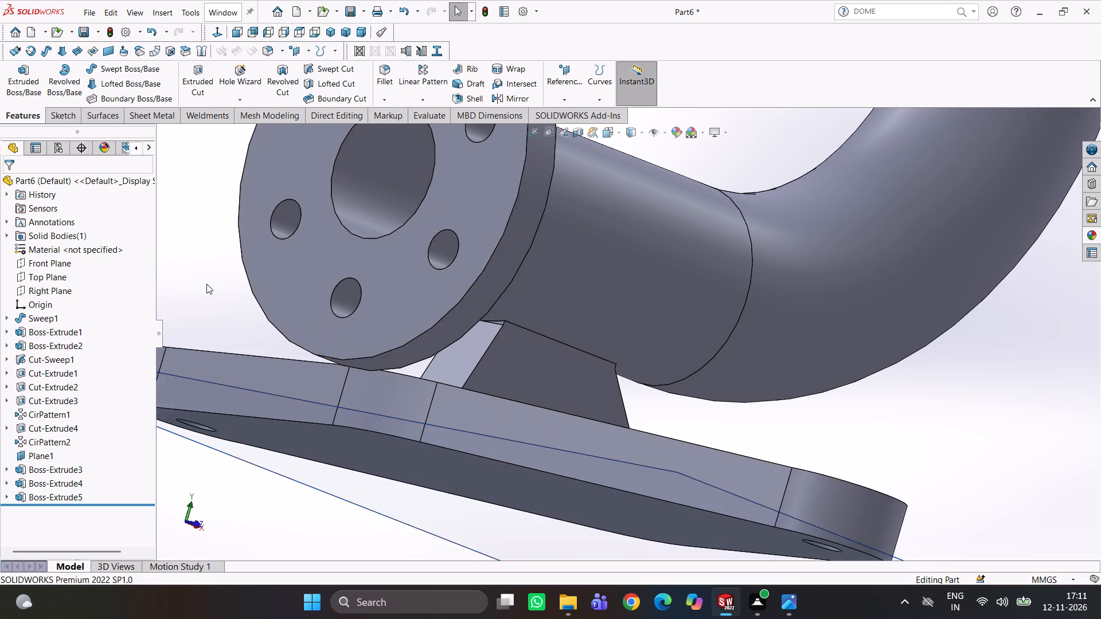
scroll(321, 324, "up", 2)
middle_click_drag(416, 368, 377, 370)
scroll(522, 350, "up", 2)
middle_click_drag(563, 366, 533, 383)
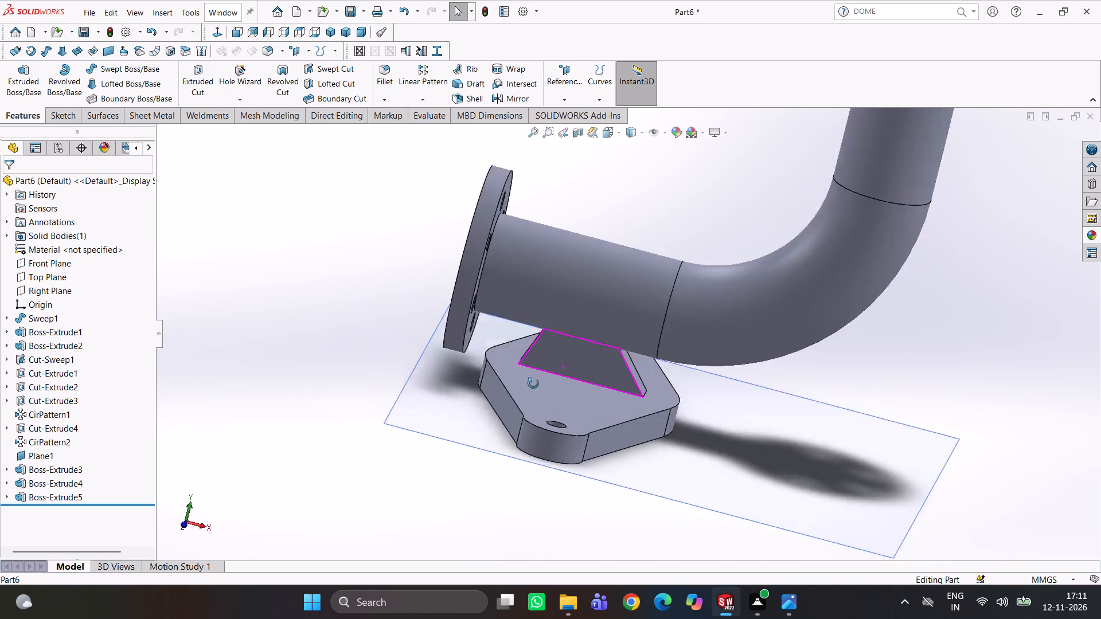
middle_click_drag(533, 383, 515, 408)
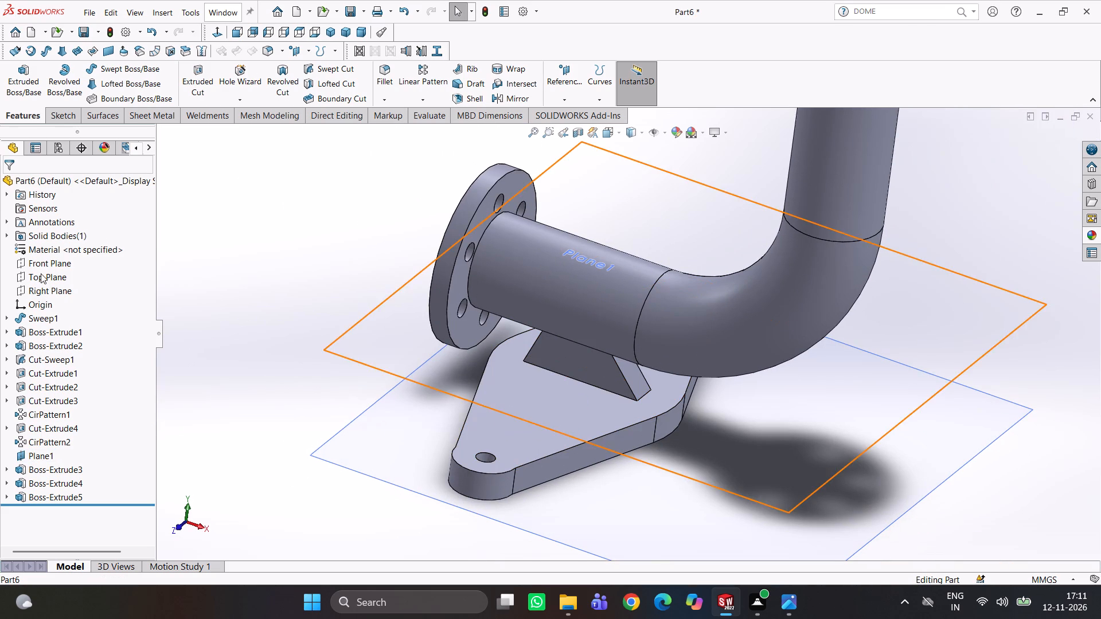
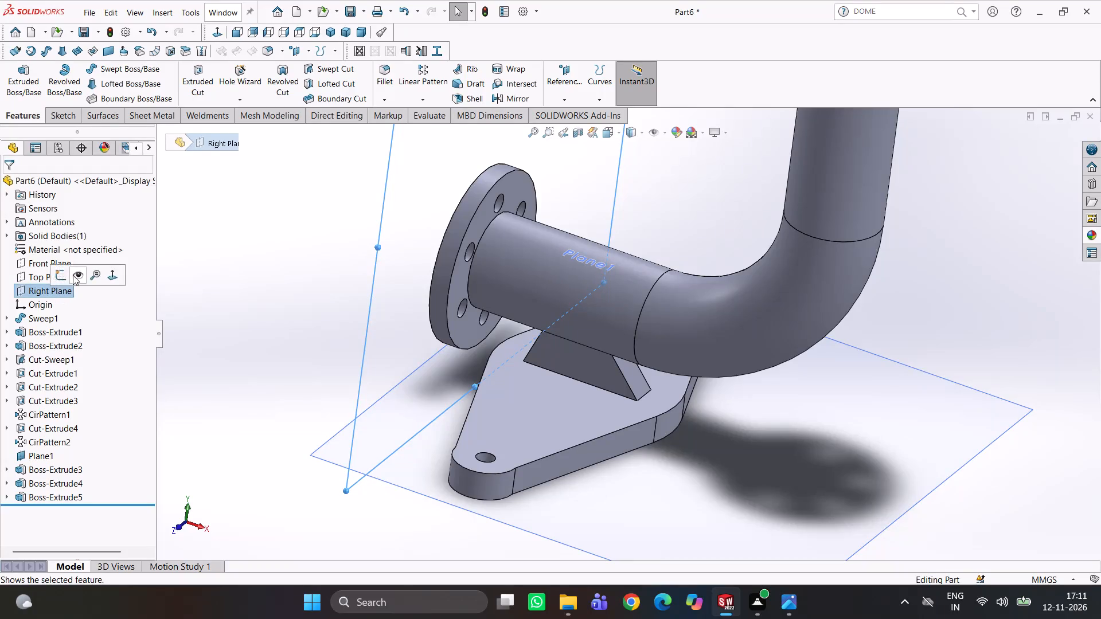
Start a sketch on the Right Plane, viewed square-on at the pipe and support plate.
left_click(57, 274)
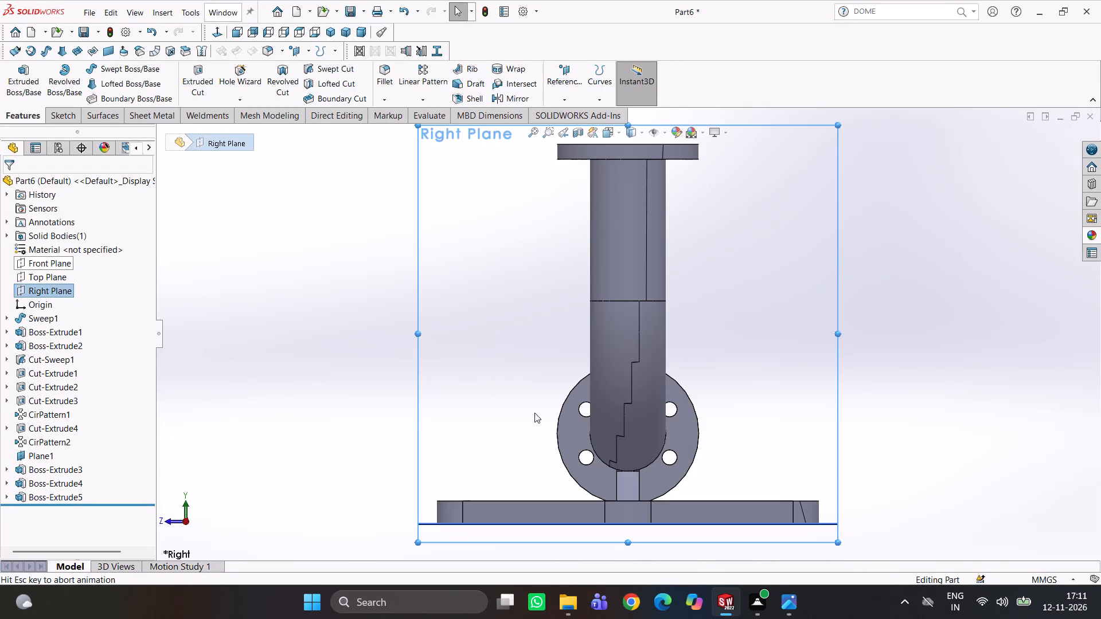
scroll(624, 473, "down", 5)
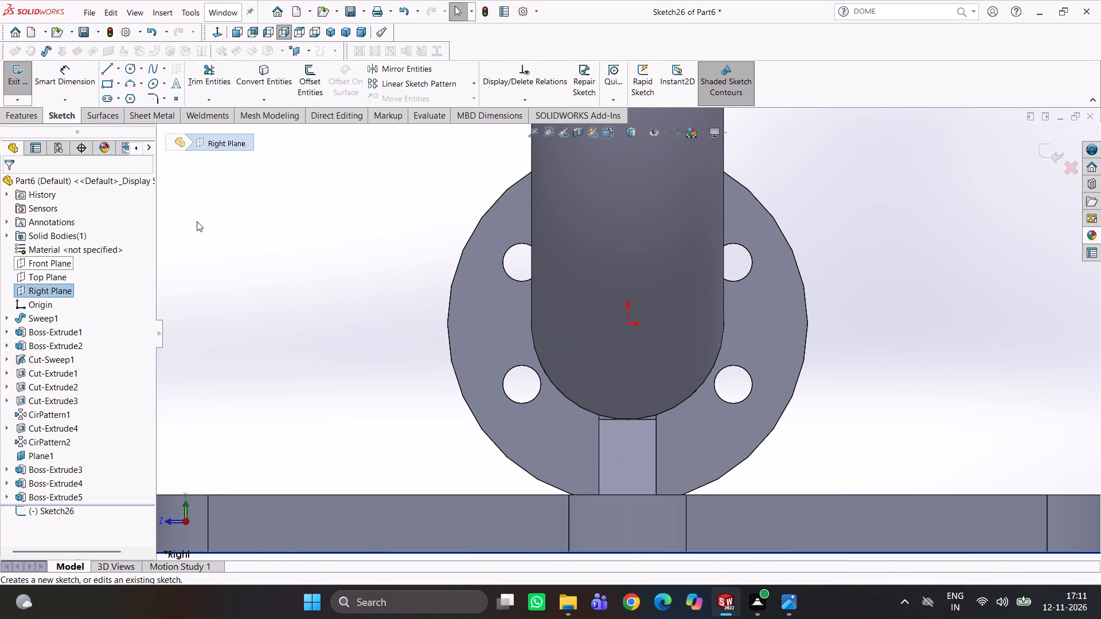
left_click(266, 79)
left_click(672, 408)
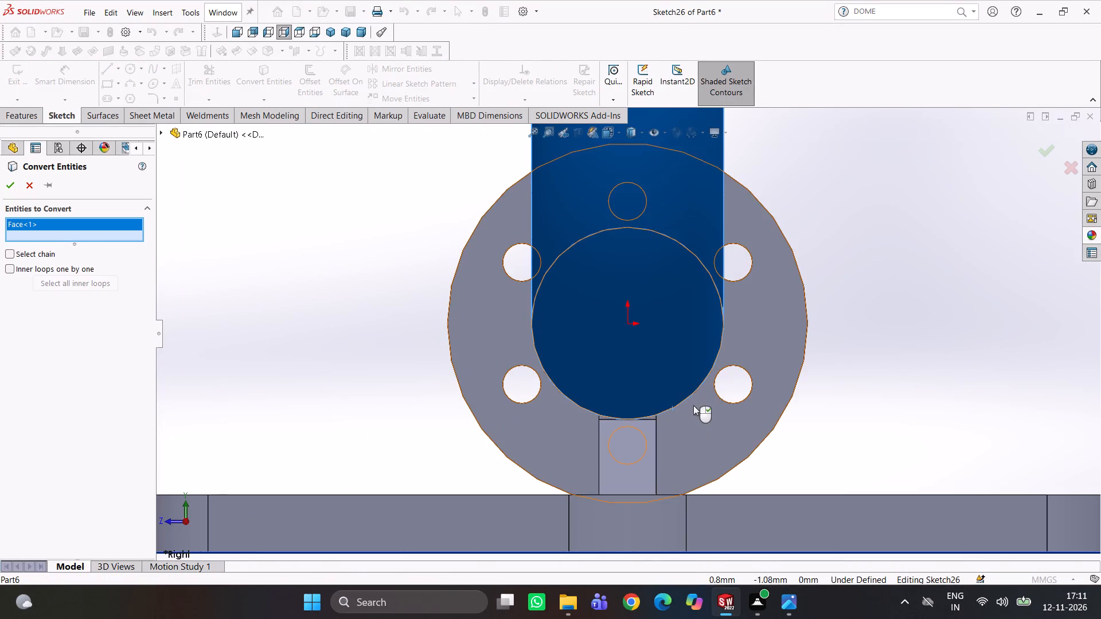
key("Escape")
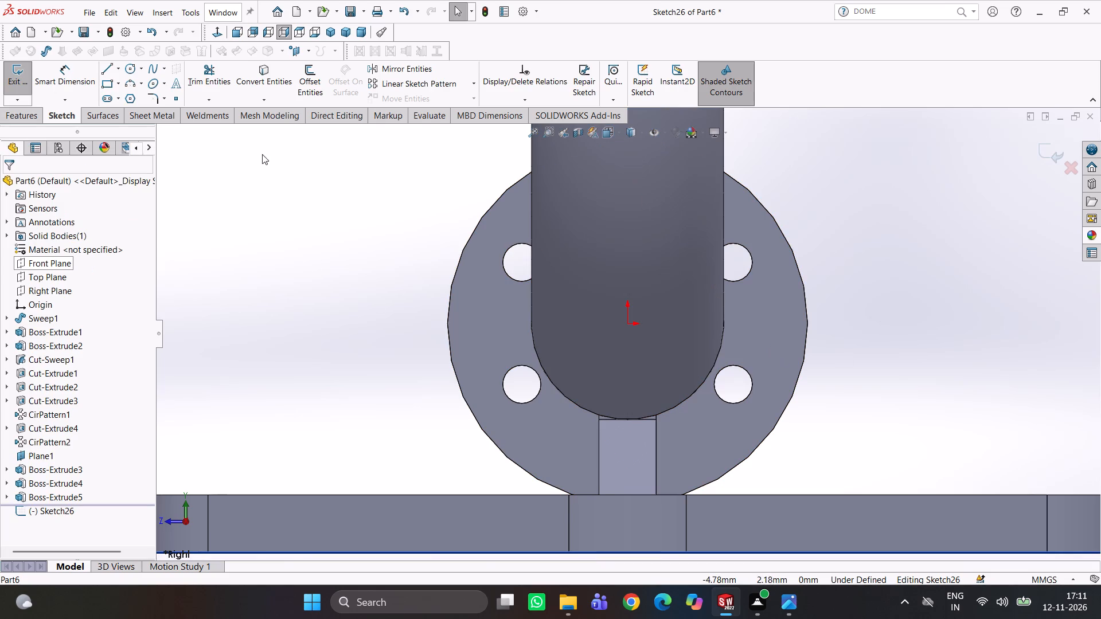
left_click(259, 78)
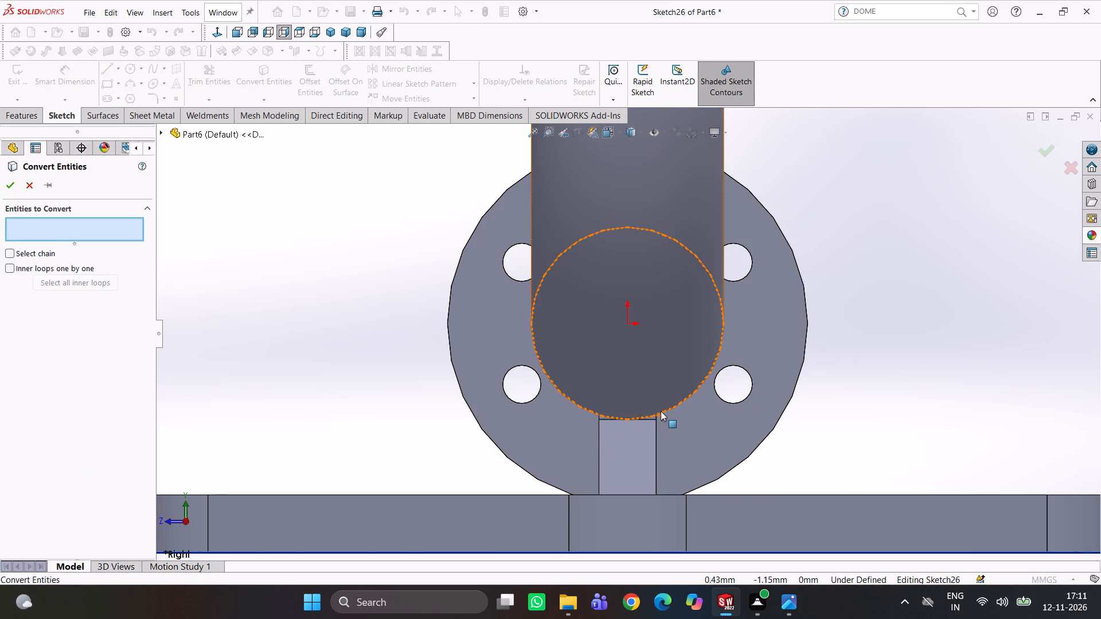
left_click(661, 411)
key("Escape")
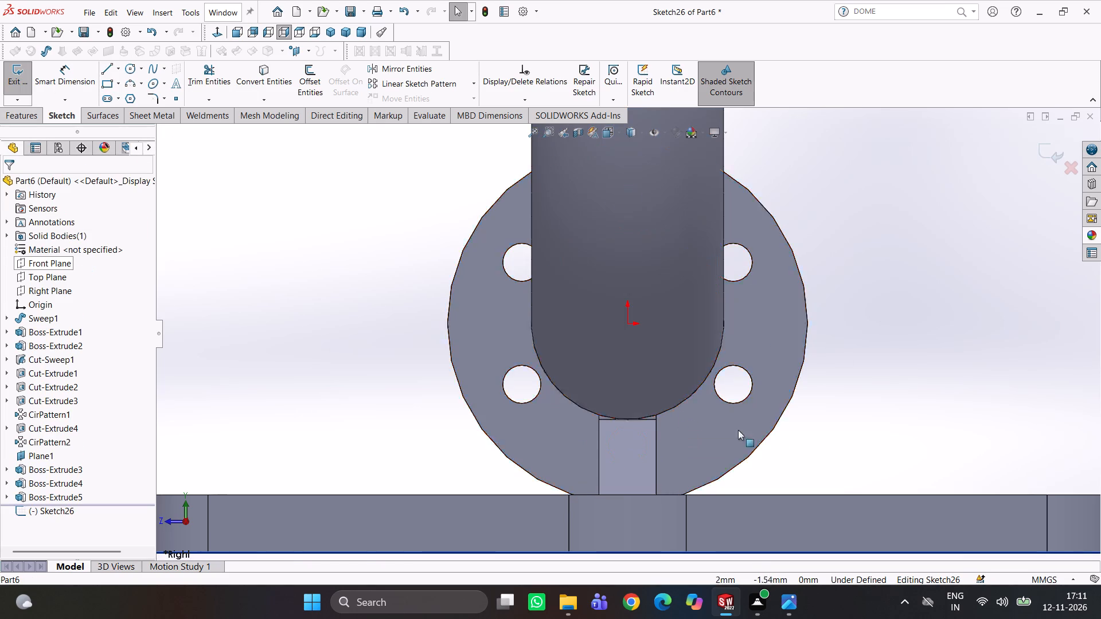
Sketch a circle of about 1.26 mm radius centred on the origin, following the pipe's outer outline.
left_click(125, 68)
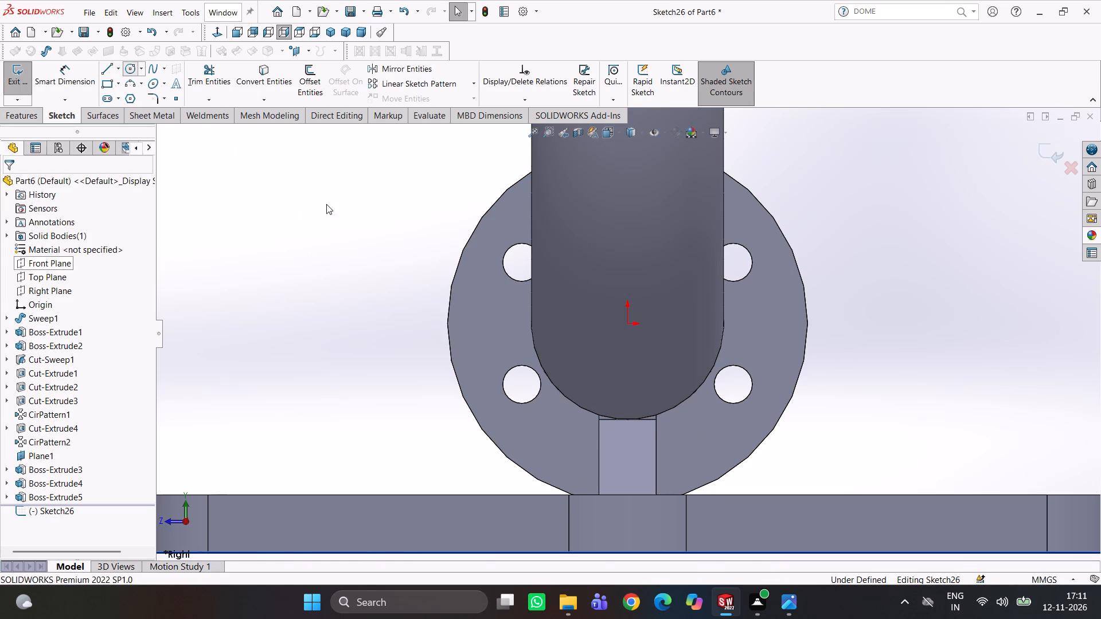
left_click(630, 324)
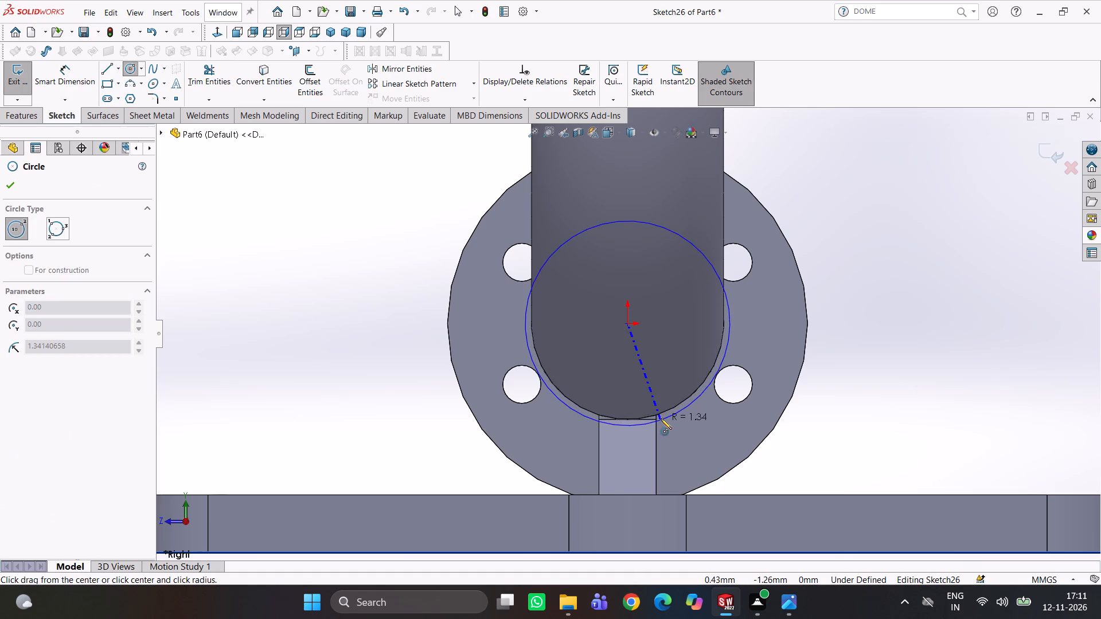
left_click(660, 416)
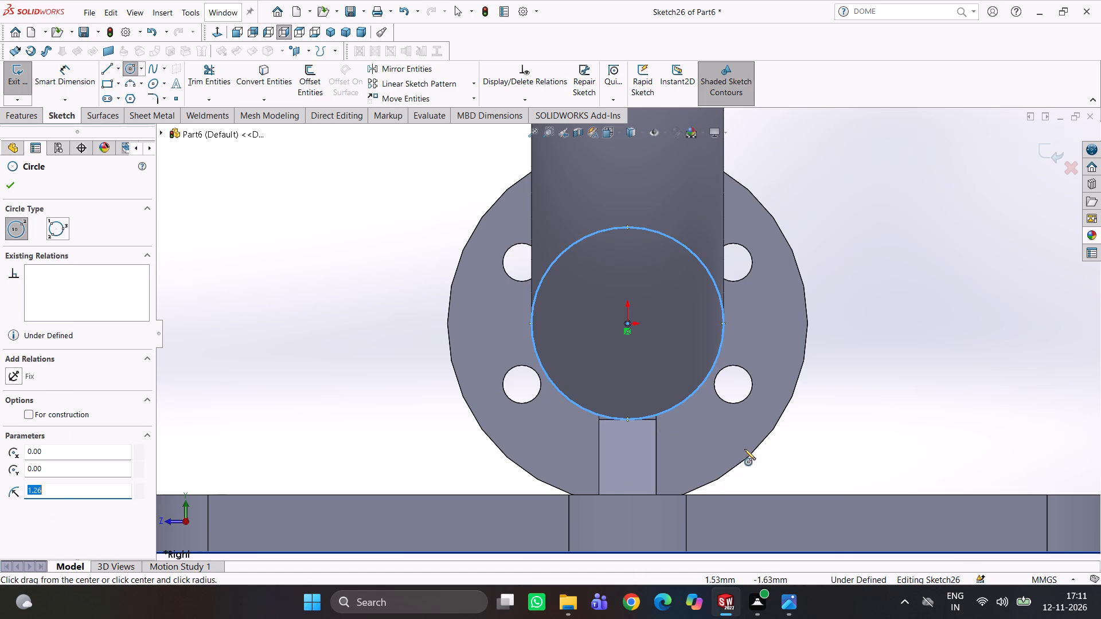
key("Escape")
key("Escape")
Dimension the circle's diameter, accepting 2.52 mm.
right_click_drag(851, 437, 805, 296)
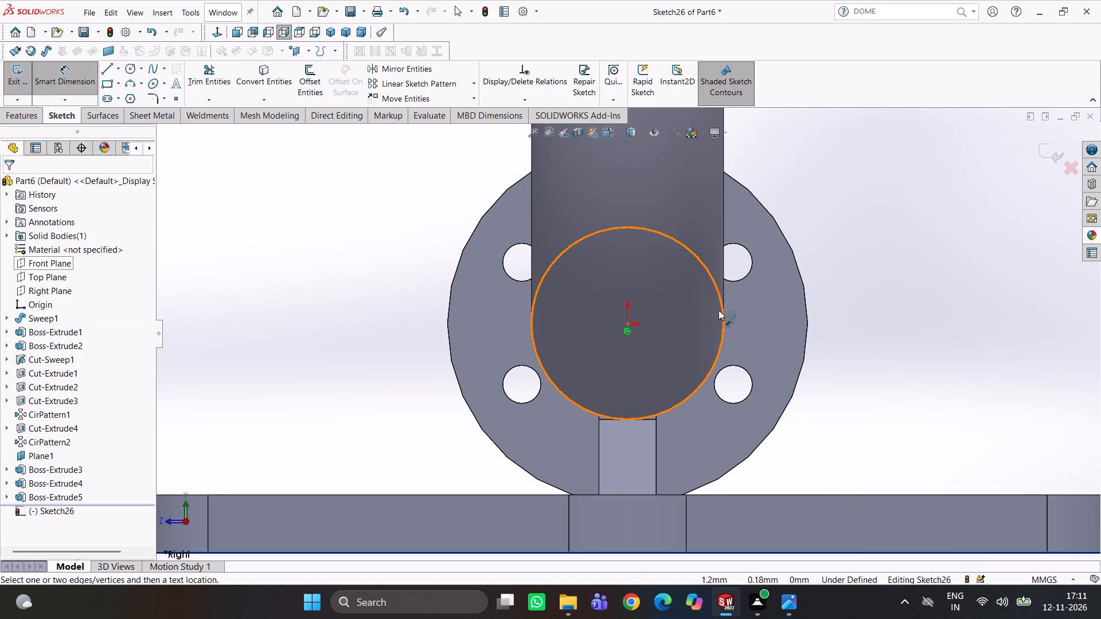
left_click(718, 311)
left_click(724, 323)
left_click(853, 343)
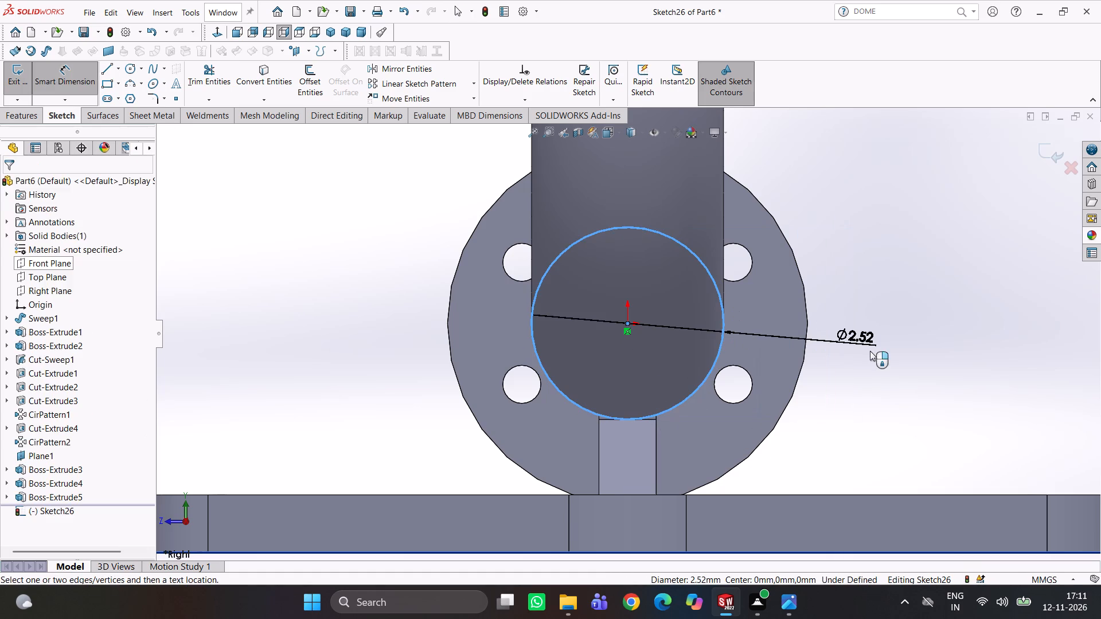
left_click(806, 322)
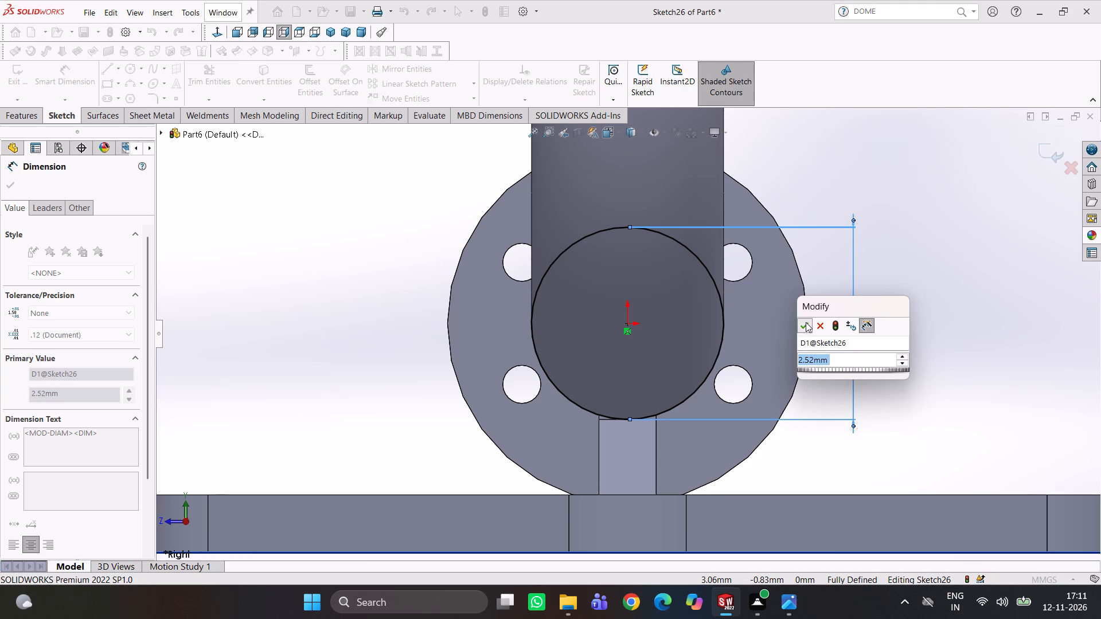
left_click(903, 397)
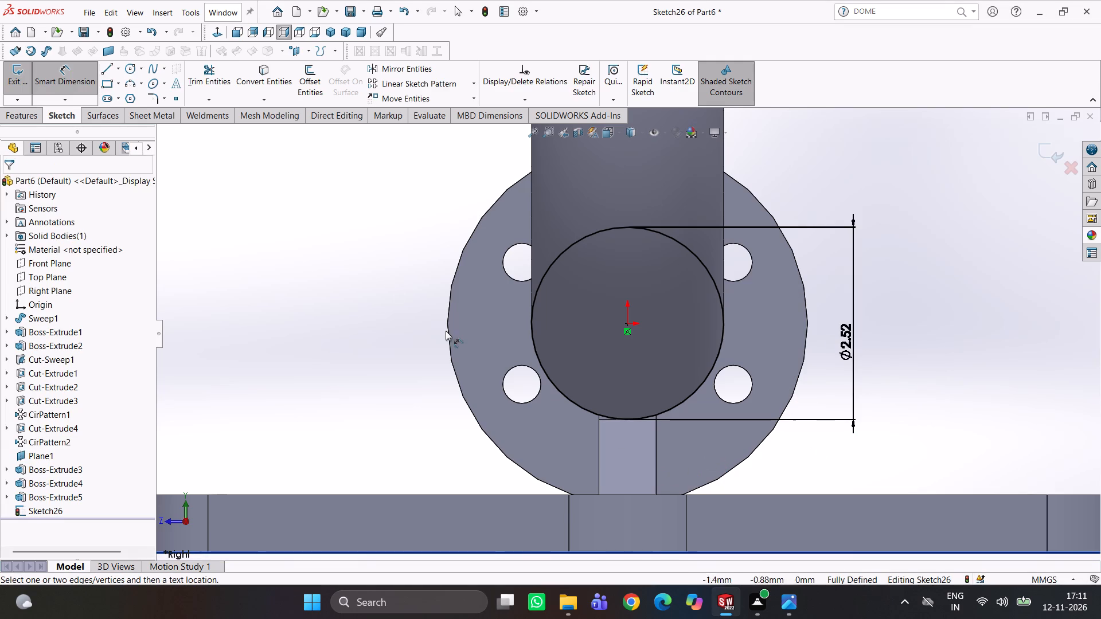
Sketch two slanted lines tangent to opposite sides of the circle, ending about 4.04 mm apart on the mount plate's top edge.
left_click(108, 69)
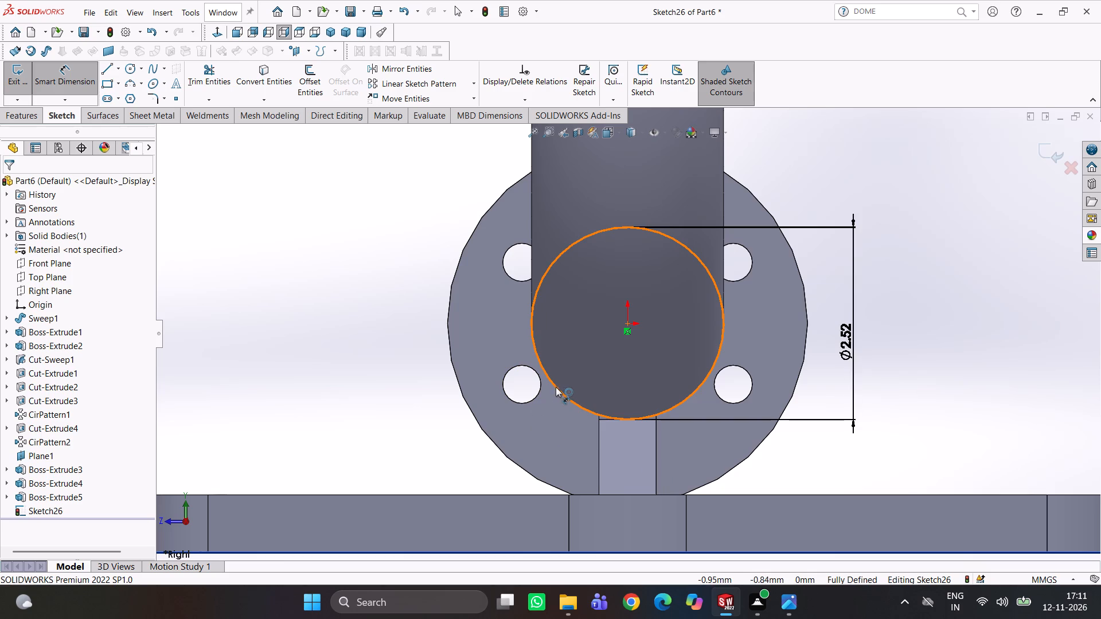
right_click_drag(430, 387, 336, 375)
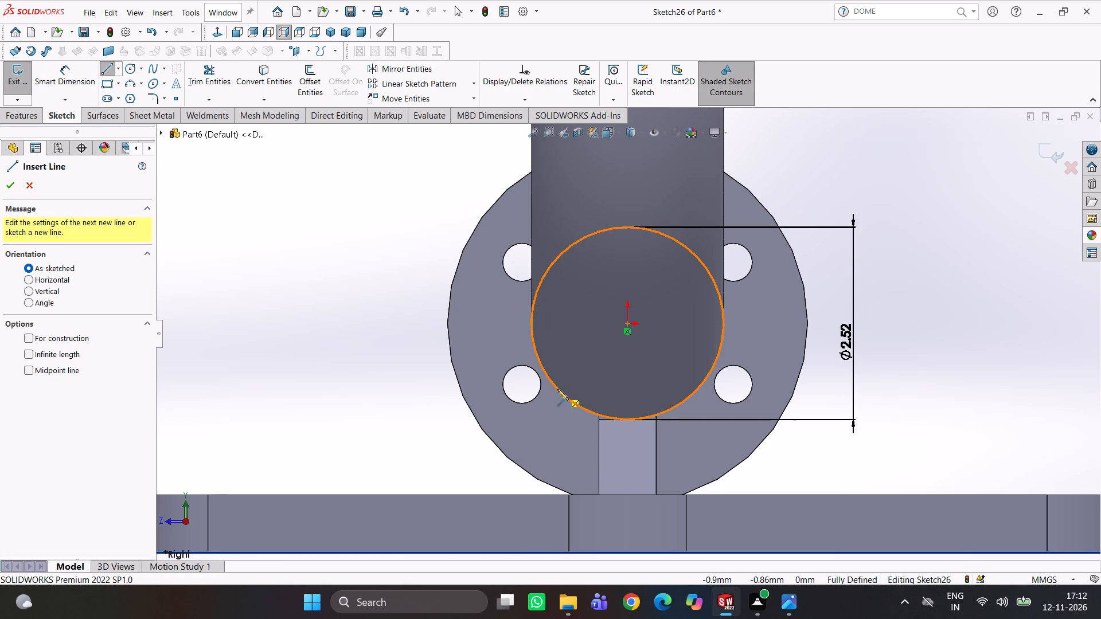
left_click(550, 380)
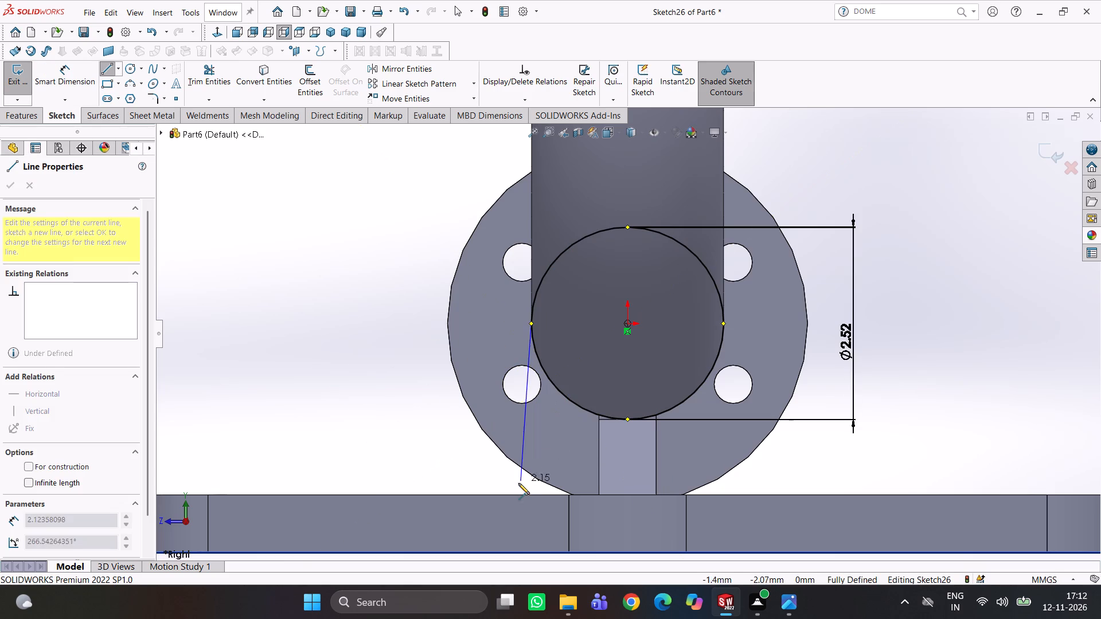
left_click(475, 493)
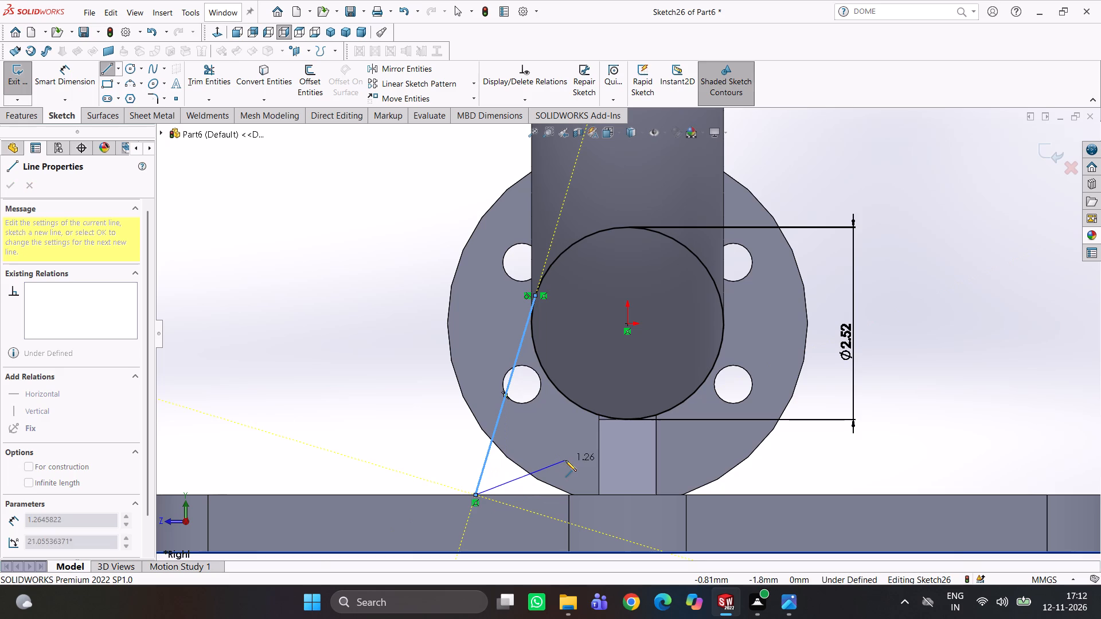
key("Escape")
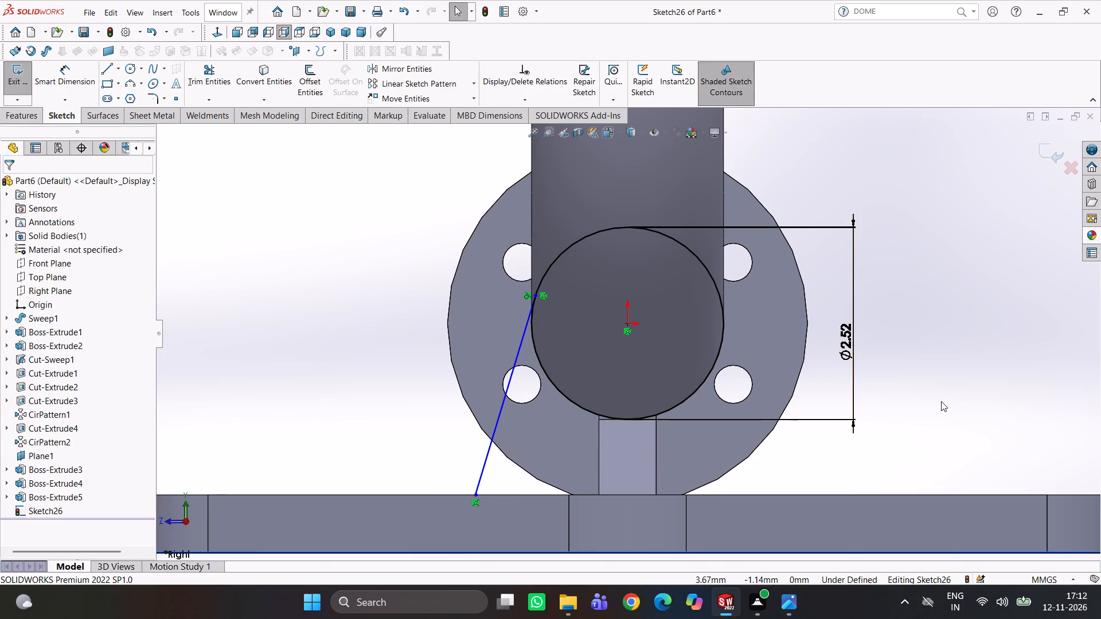
right_click_drag(1003, 386, 892, 390)
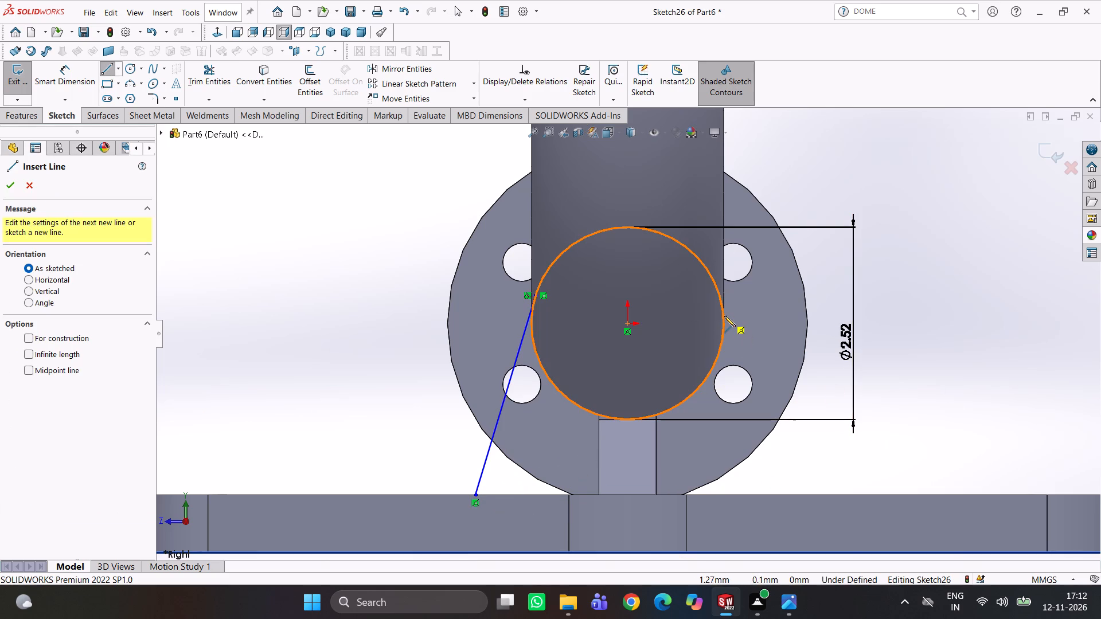
left_click(724, 316)
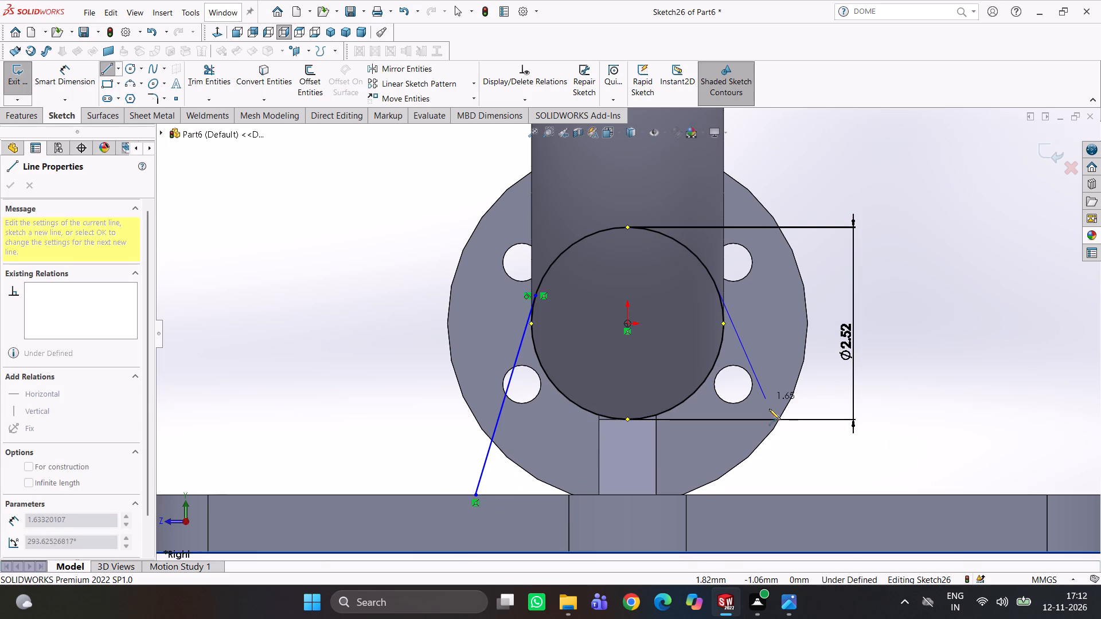
left_click(784, 495)
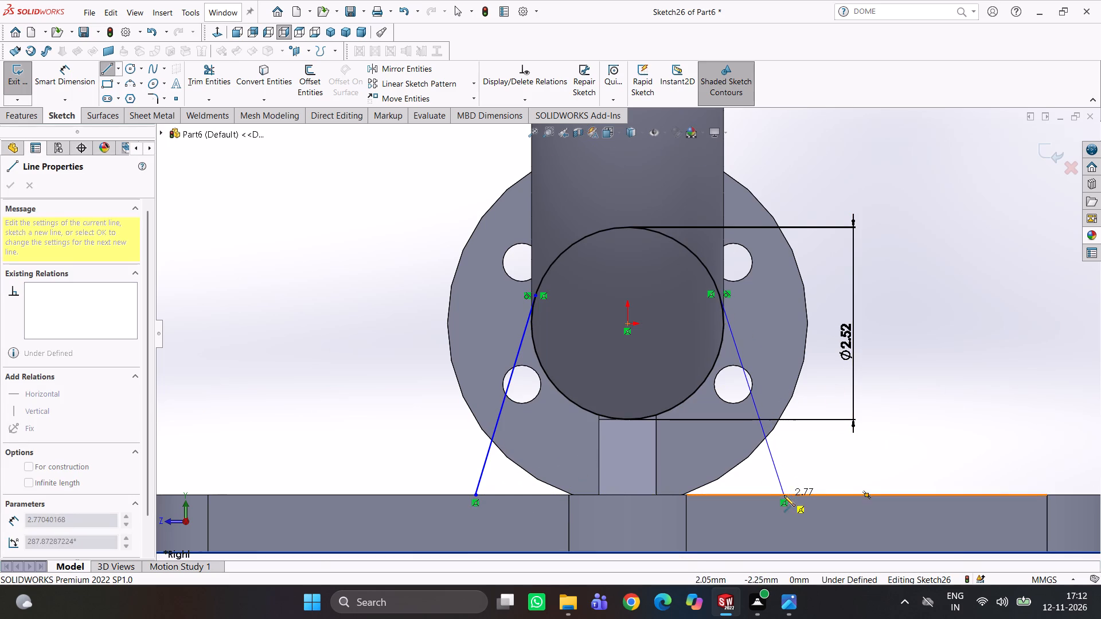
key("Escape")
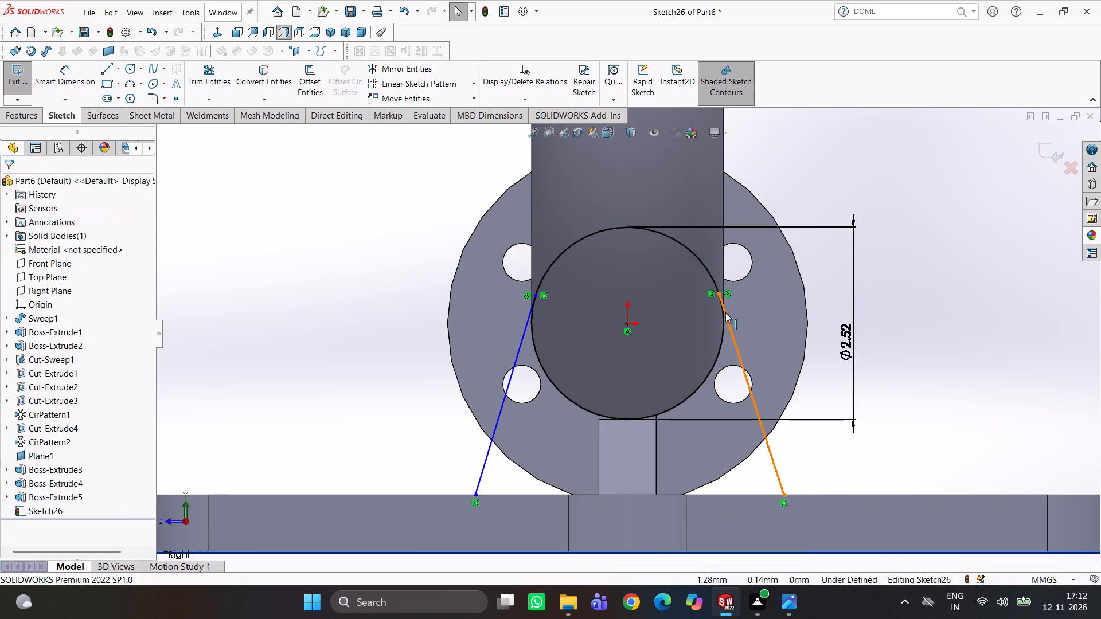
left_click(905, 350)
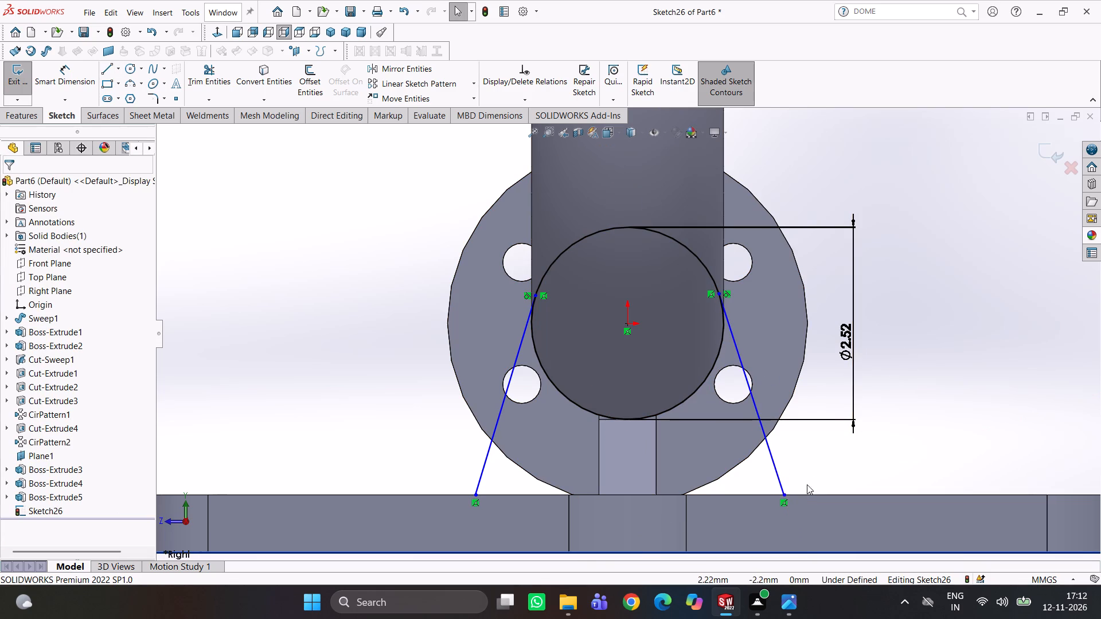
Dimension the distance between the slanted lines' lower endpoints as 5 mm.
right_click_drag(869, 468, 866, 379)
scroll(748, 488, "up", 2)
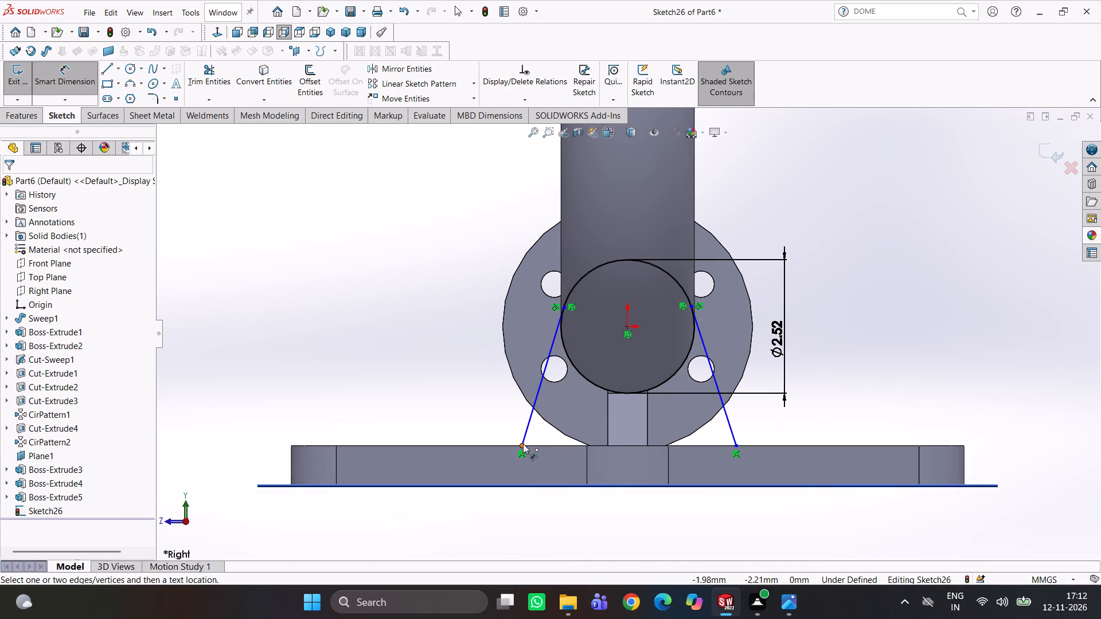
left_click(522, 444)
left_click(737, 447)
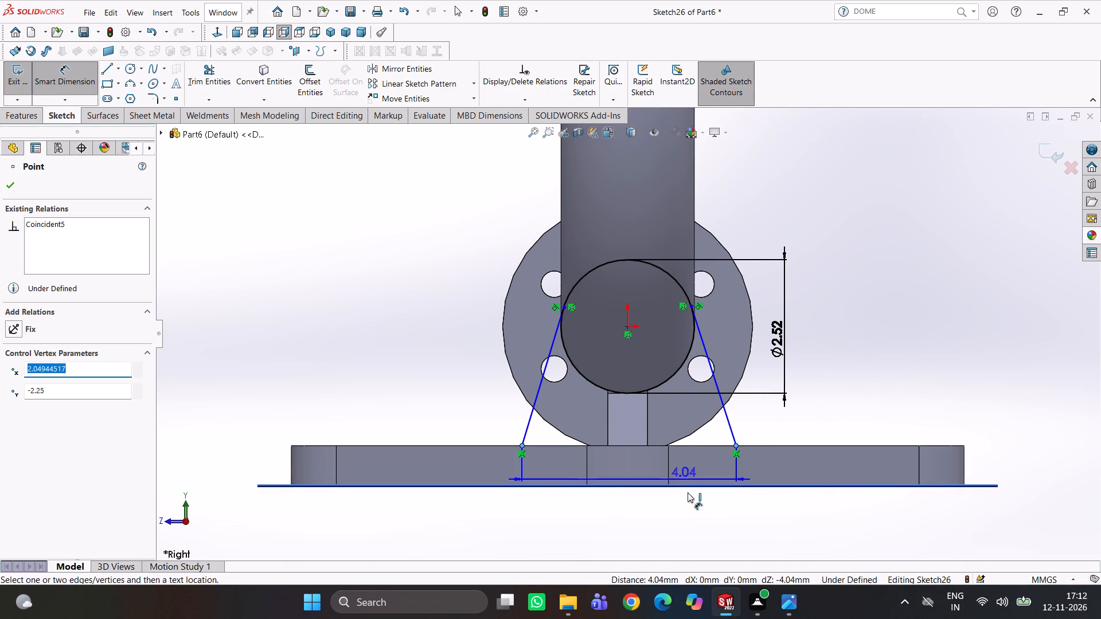
left_click(631, 522)
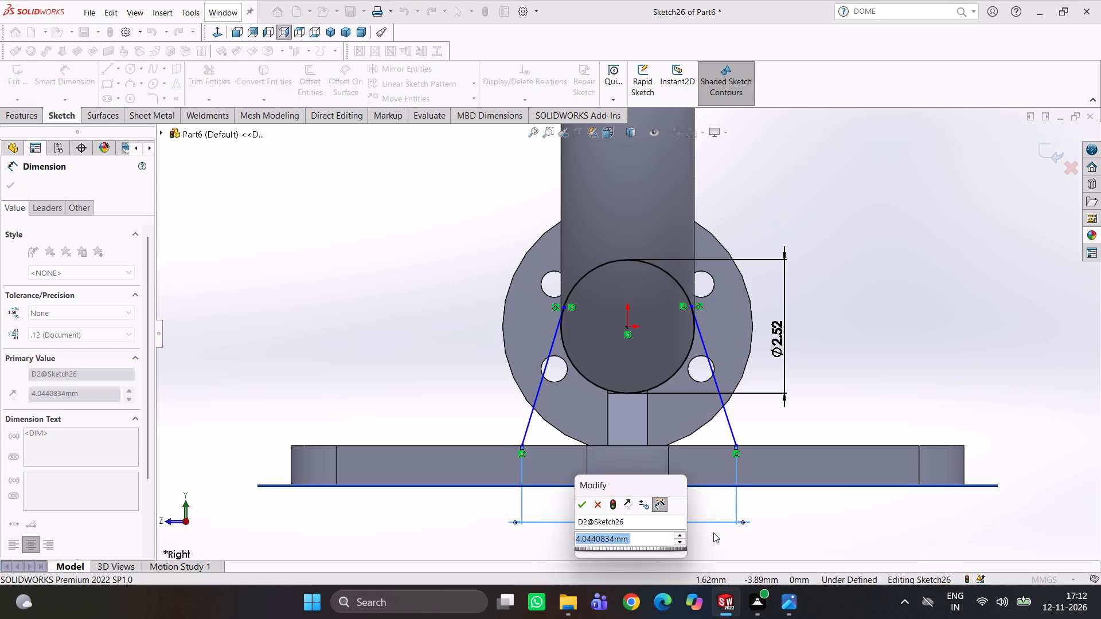
key("5")
key("Return")
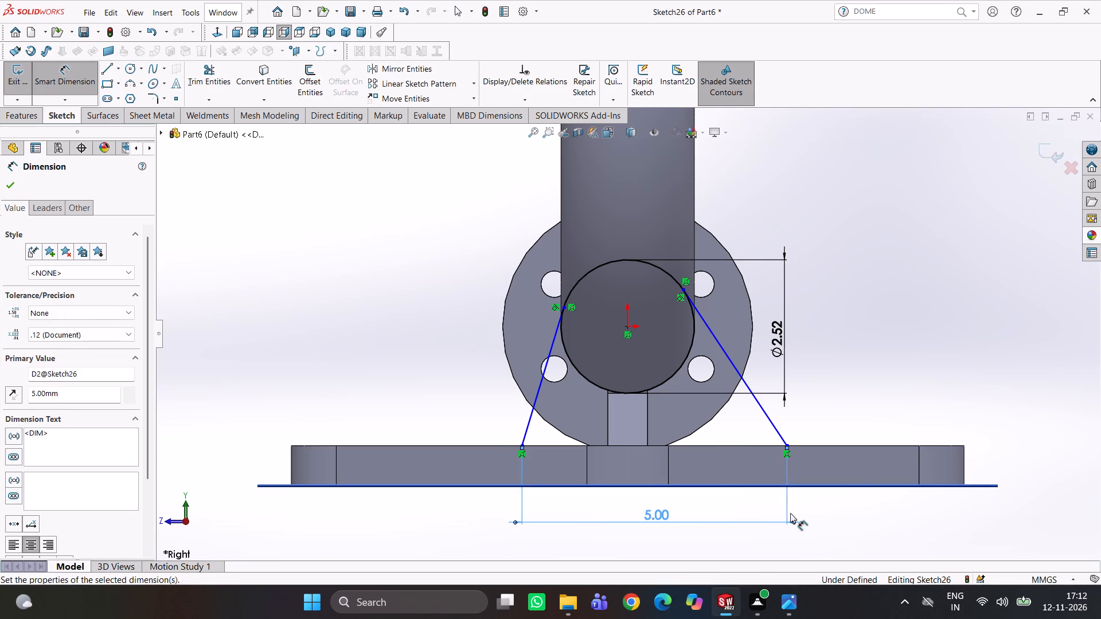
left_click(923, 371)
Sketch a vertical construction line about 3.41 mm long from the origin down past the mount plate.
right_click_drag(916, 355, 744, 355)
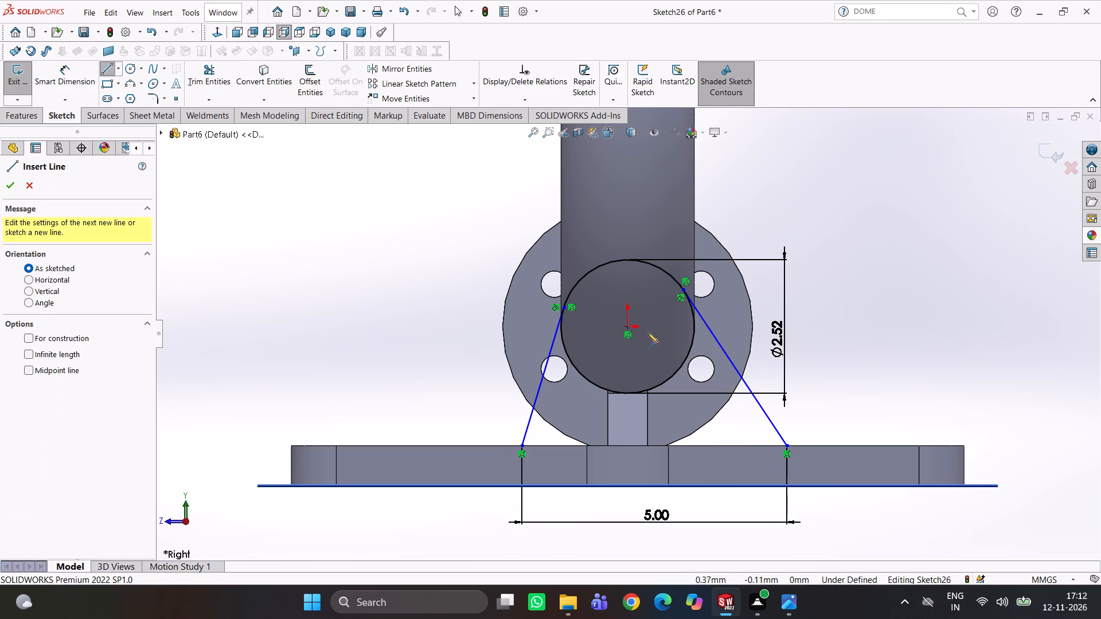
left_click(630, 327)
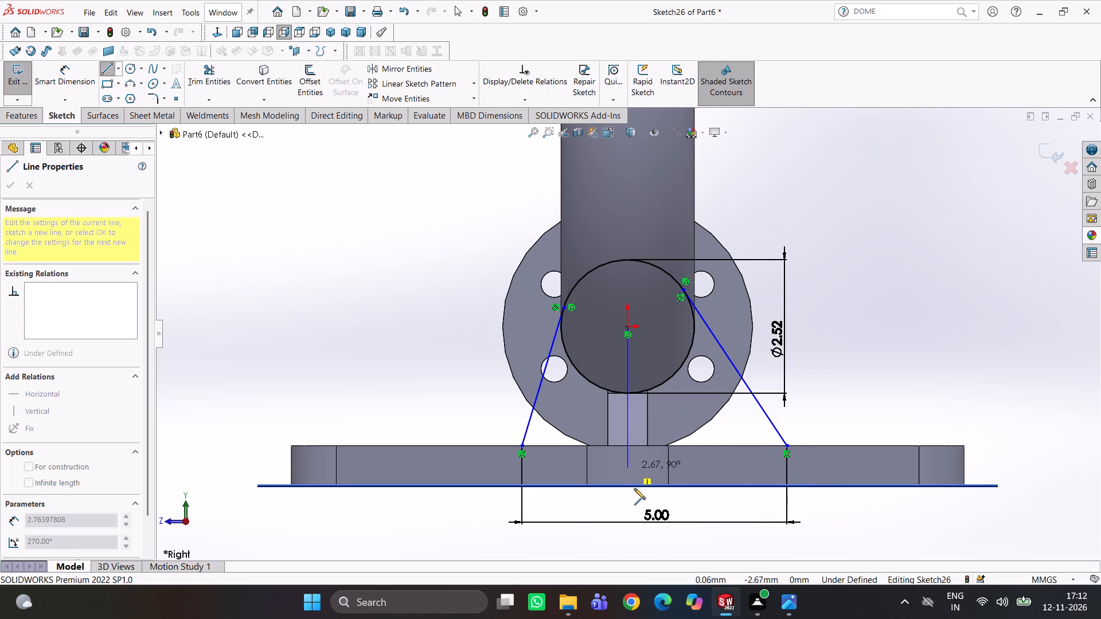
left_click(626, 507)
right_click(722, 442)
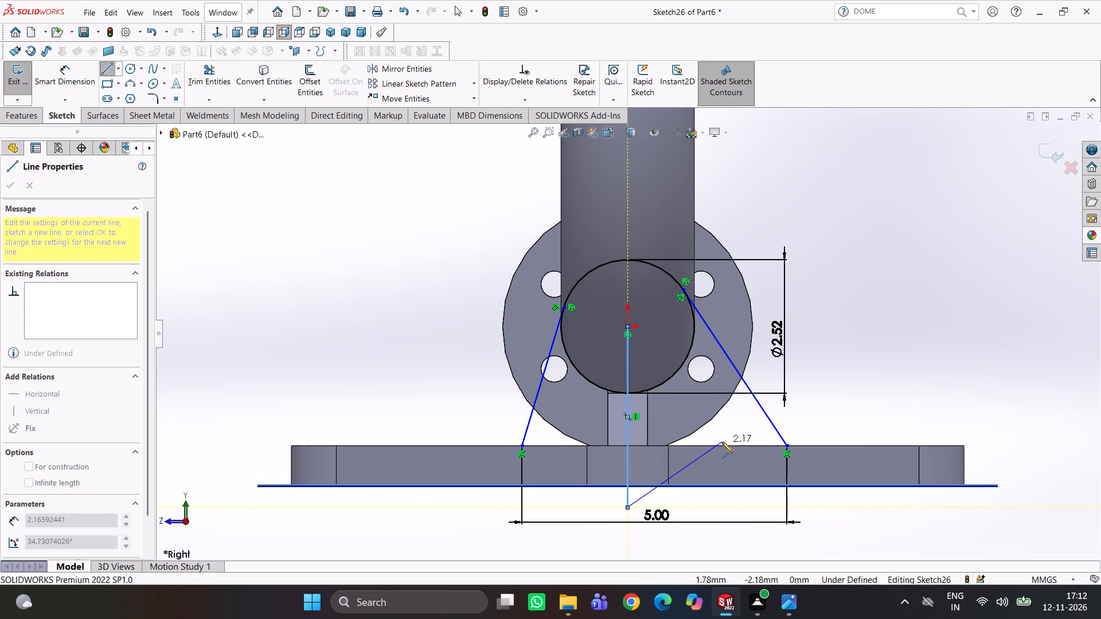
left_click(744, 427)
left_click(860, 365)
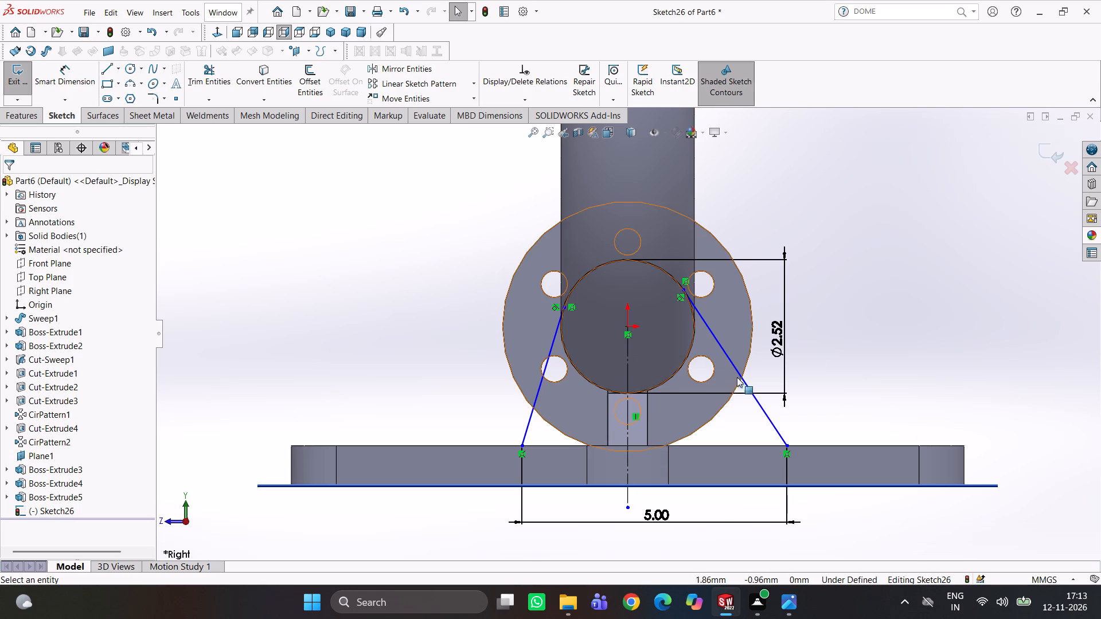
left_click(891, 340)
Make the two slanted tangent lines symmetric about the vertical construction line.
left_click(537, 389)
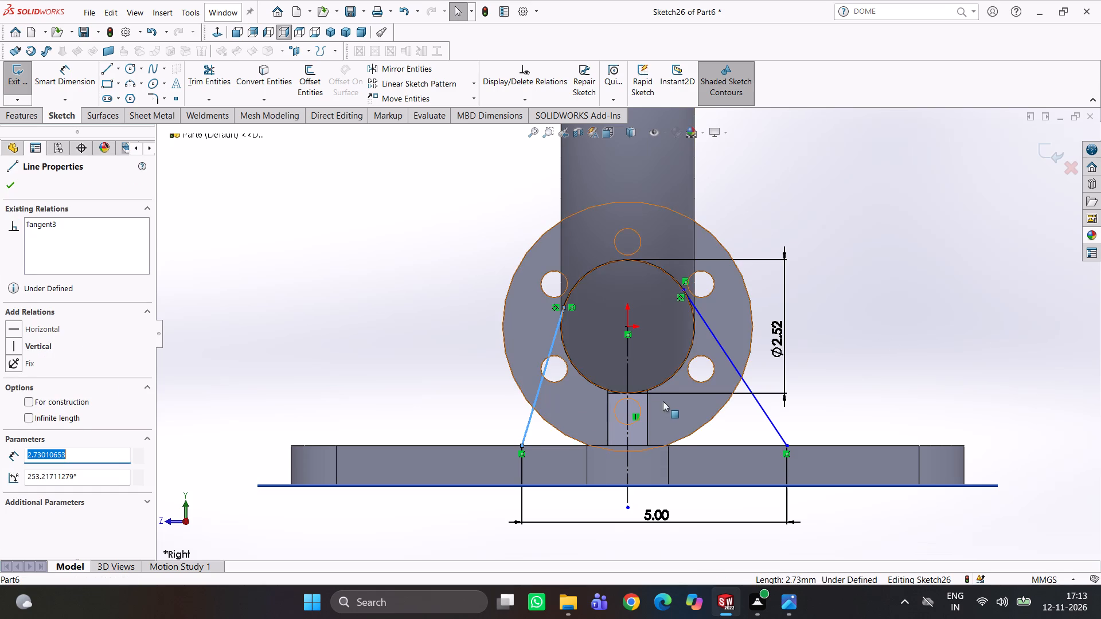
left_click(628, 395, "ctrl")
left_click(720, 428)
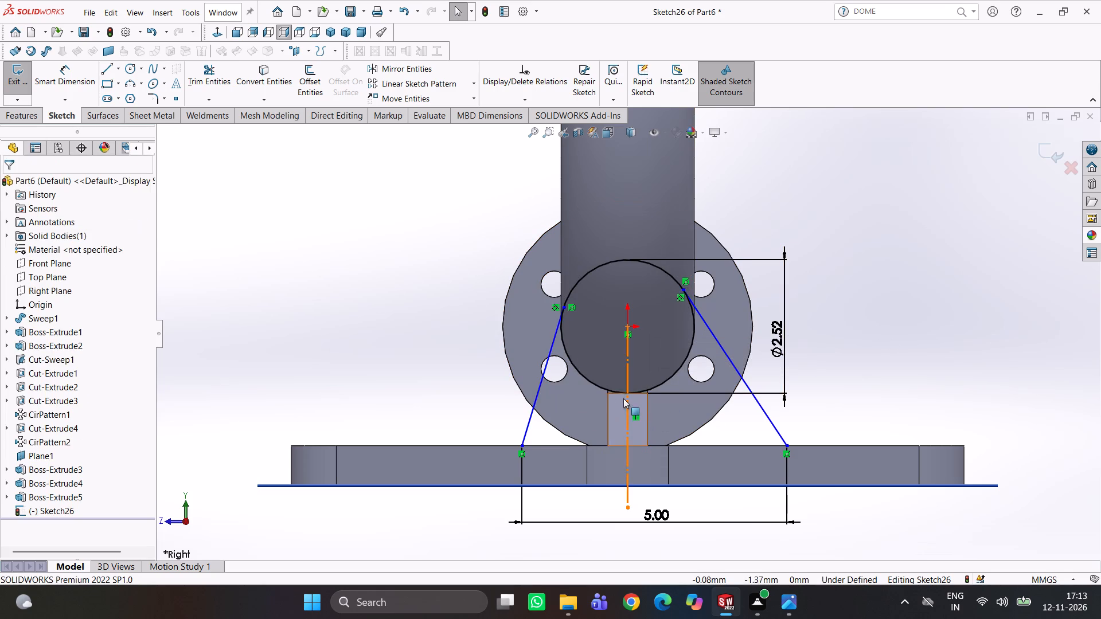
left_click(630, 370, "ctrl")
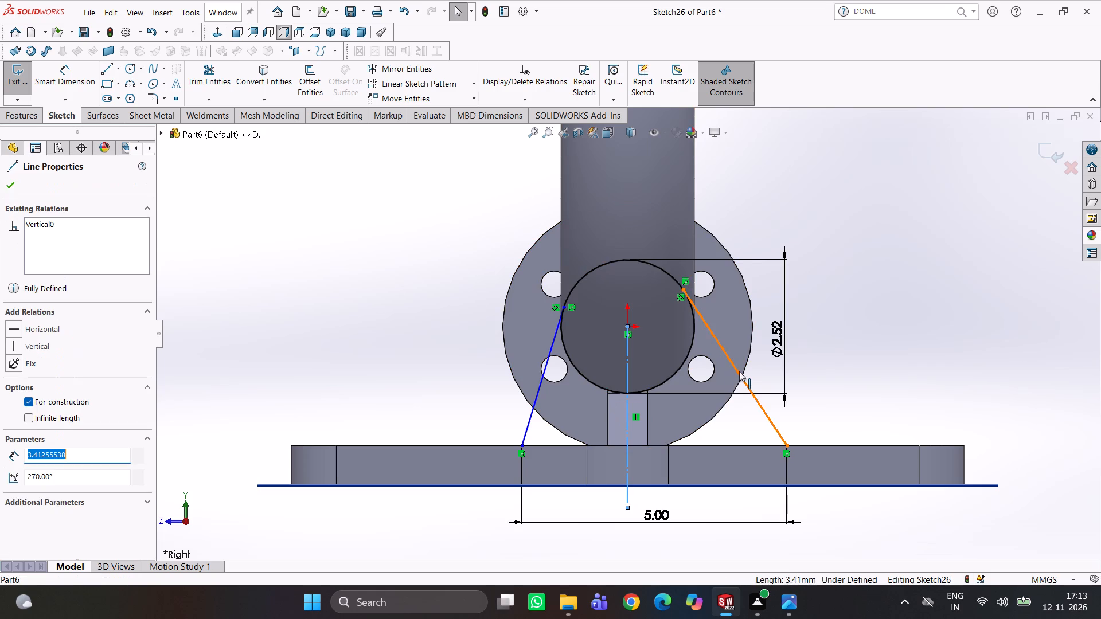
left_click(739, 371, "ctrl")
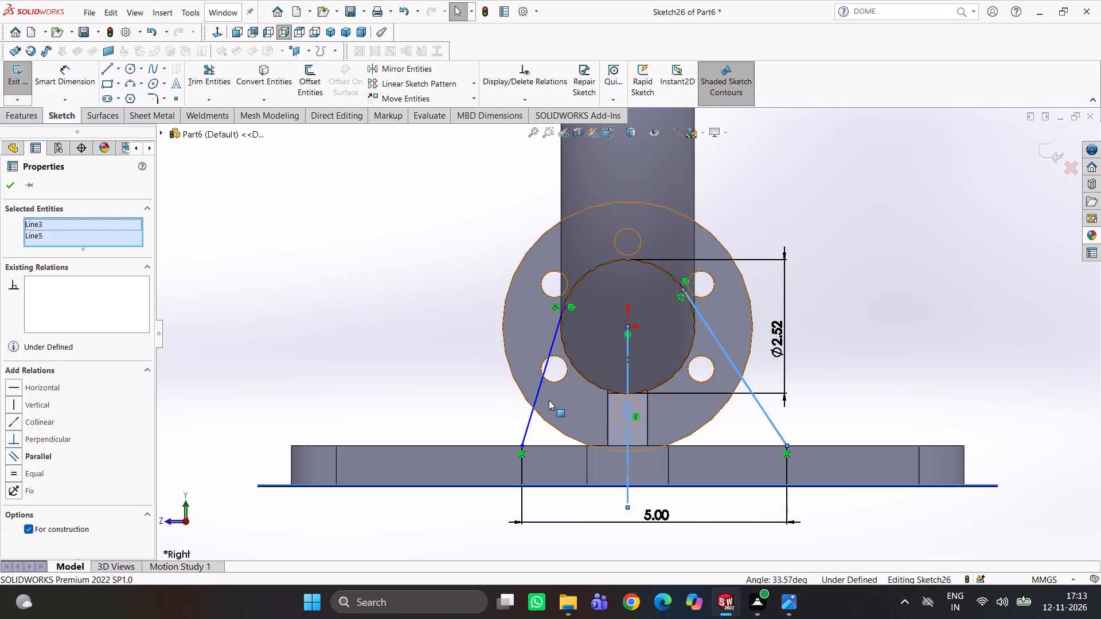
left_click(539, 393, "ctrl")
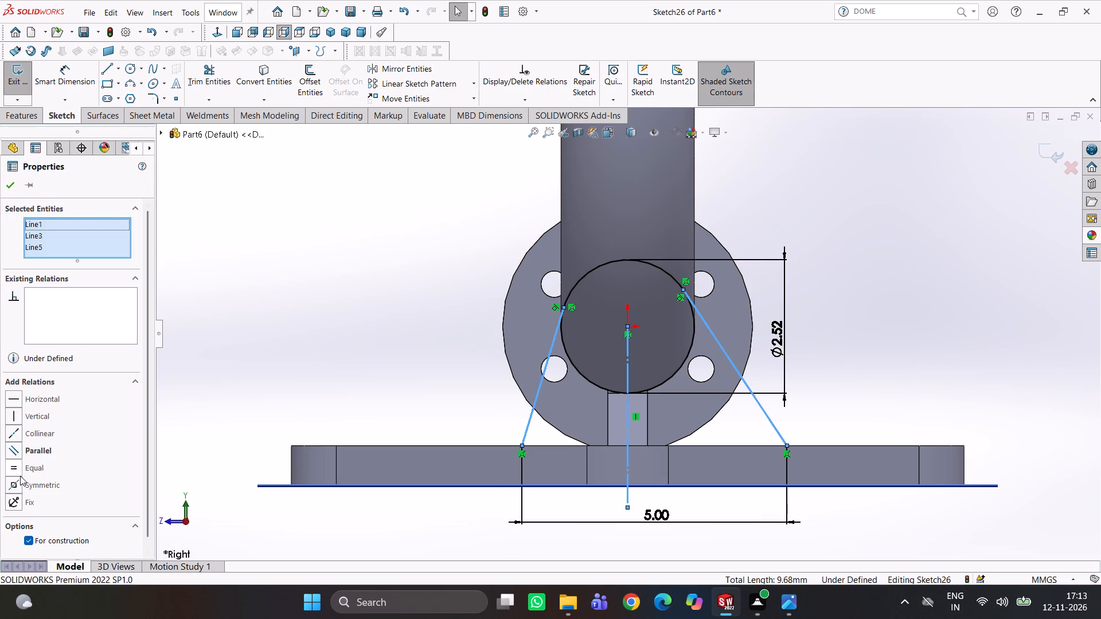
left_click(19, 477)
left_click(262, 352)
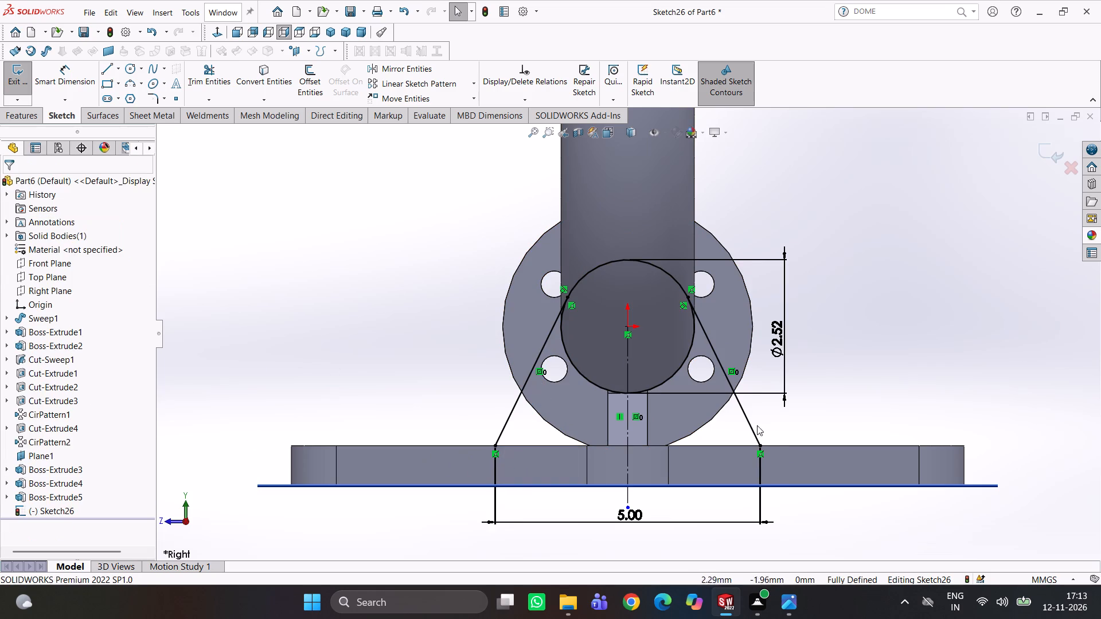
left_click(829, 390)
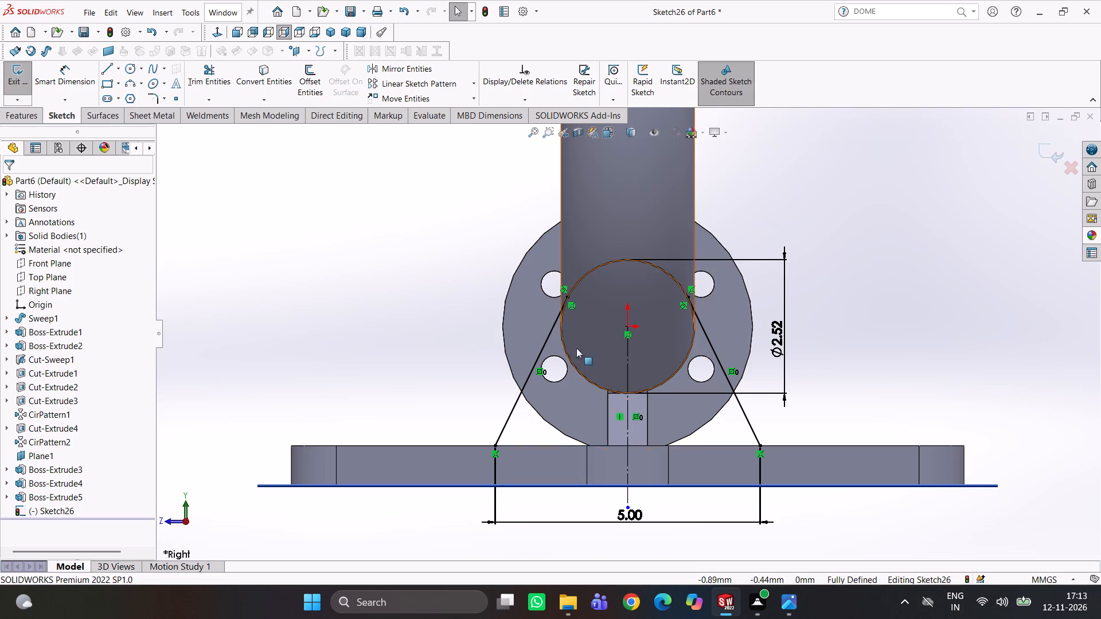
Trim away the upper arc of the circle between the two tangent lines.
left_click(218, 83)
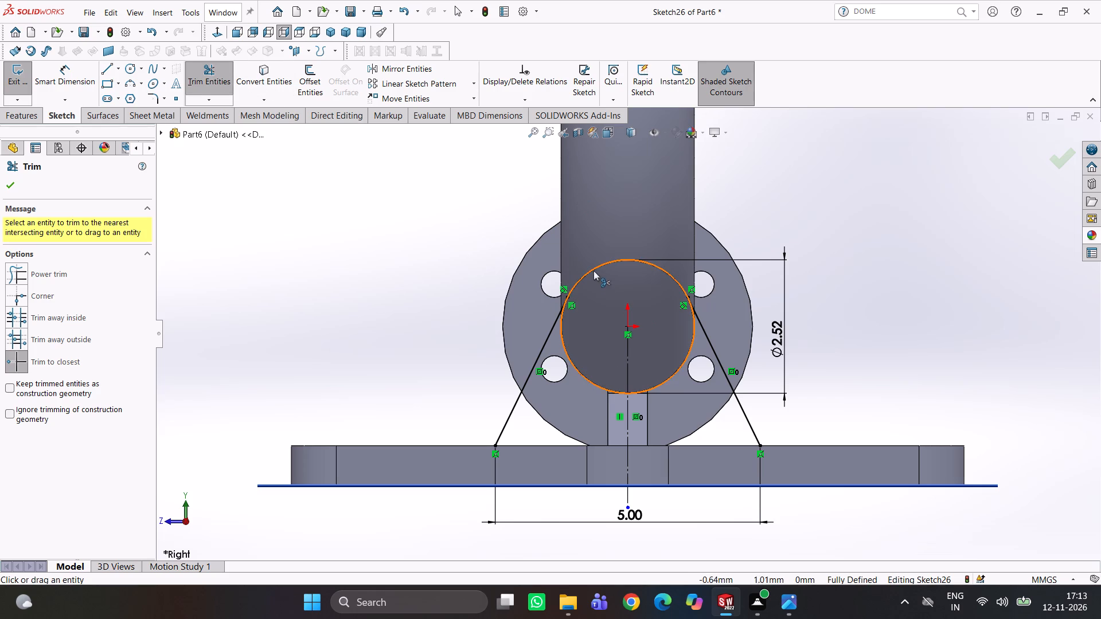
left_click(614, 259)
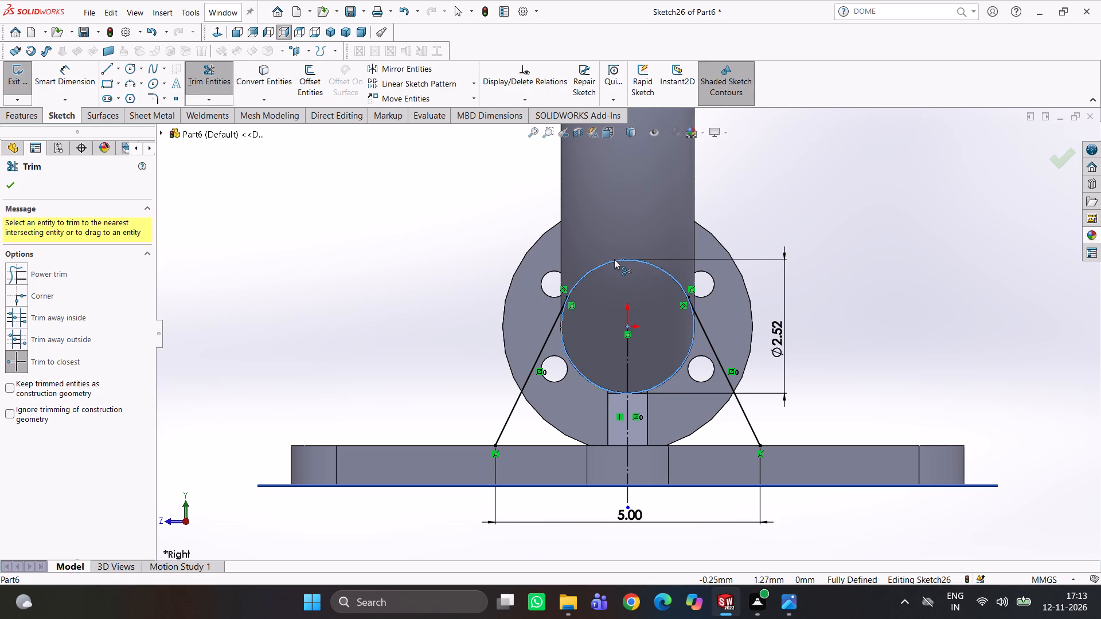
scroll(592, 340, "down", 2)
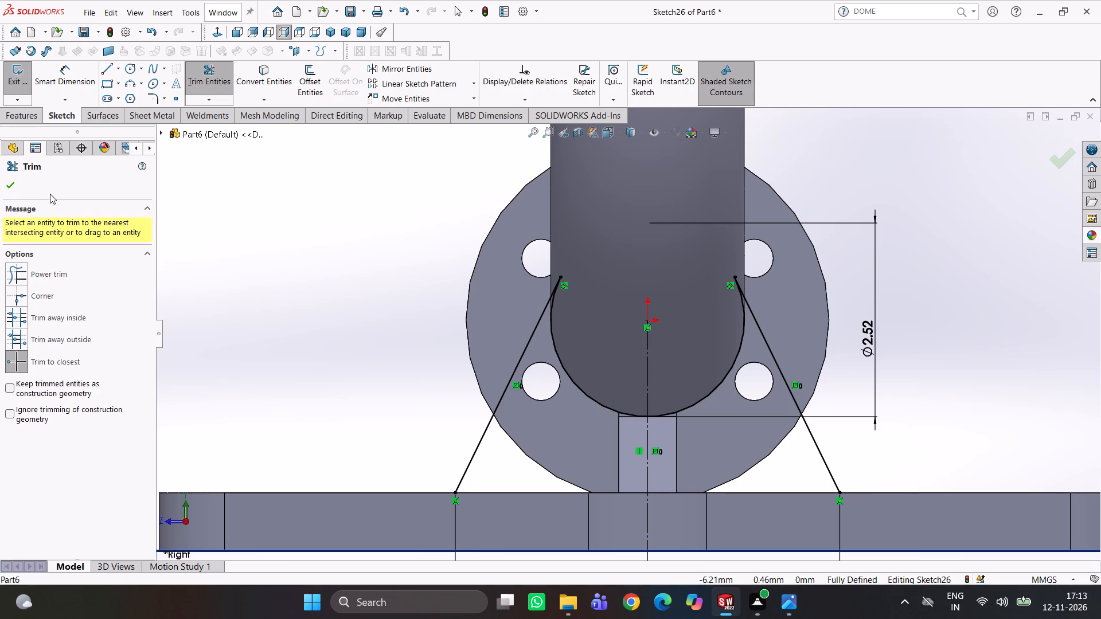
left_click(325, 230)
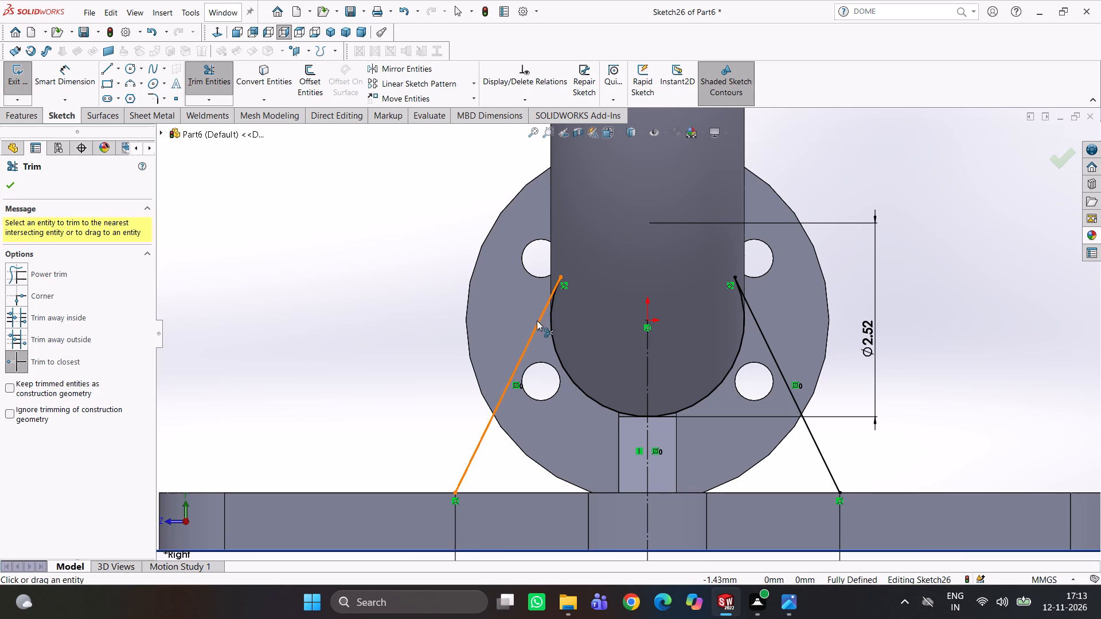
Undo the sketch edits back to the dimensioned circle, removing the trim, symmetry, construction line, 5 mm dimension and both slanted lines.
key("ctrl+z")
key("ctrl+z")
key("ctrl+z")
key("ctrl+z")
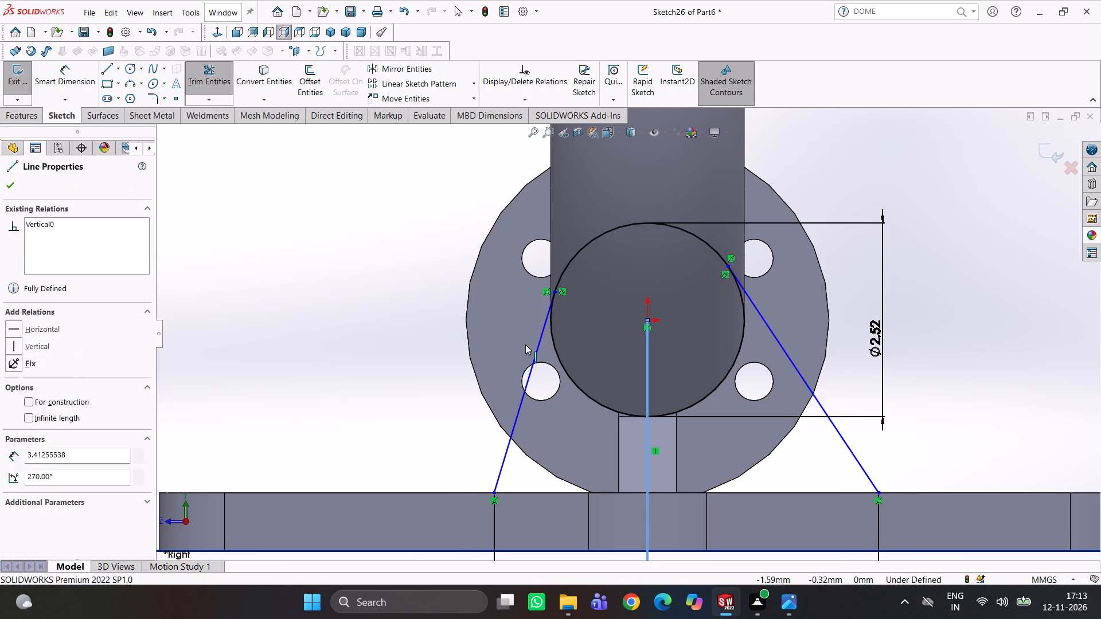
key("ctrl+z")
key("ctrl+z")
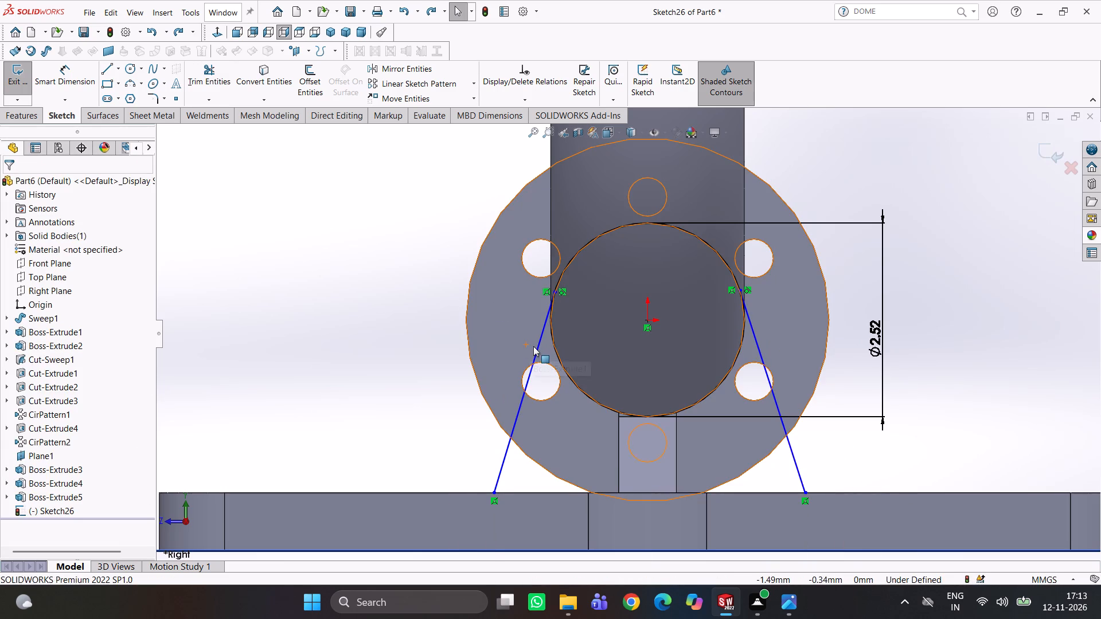
key("ctrl+z")
key("ctrl+z")
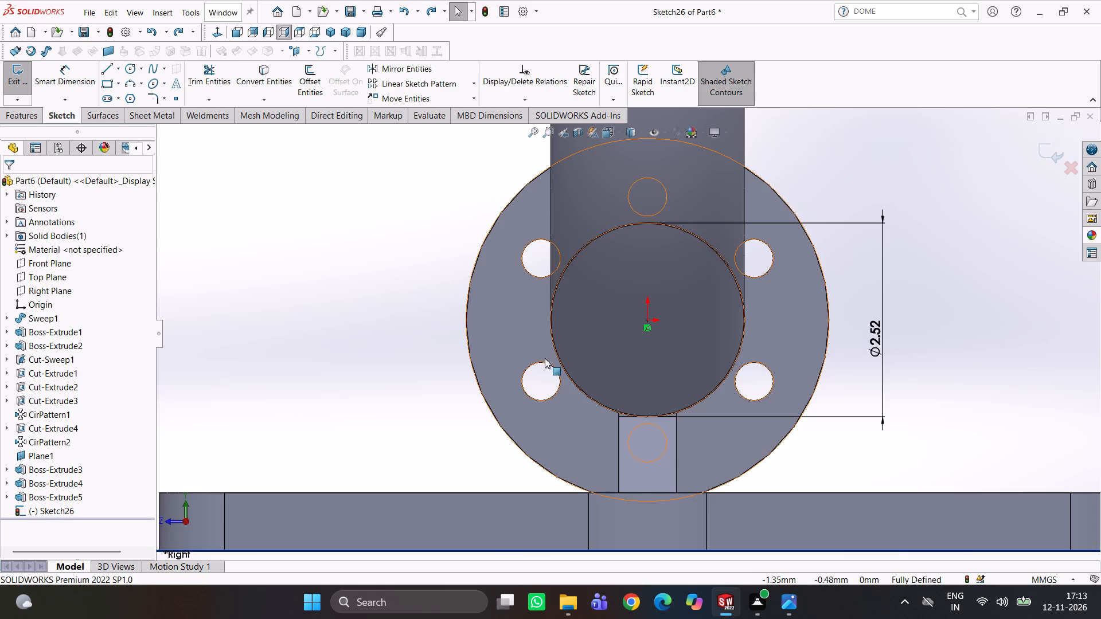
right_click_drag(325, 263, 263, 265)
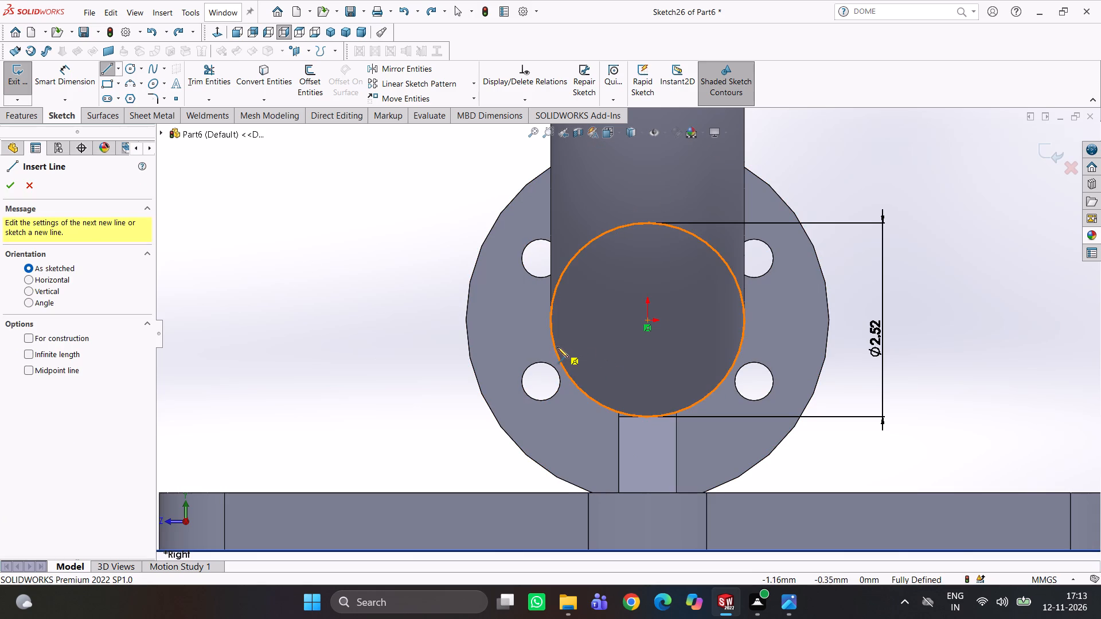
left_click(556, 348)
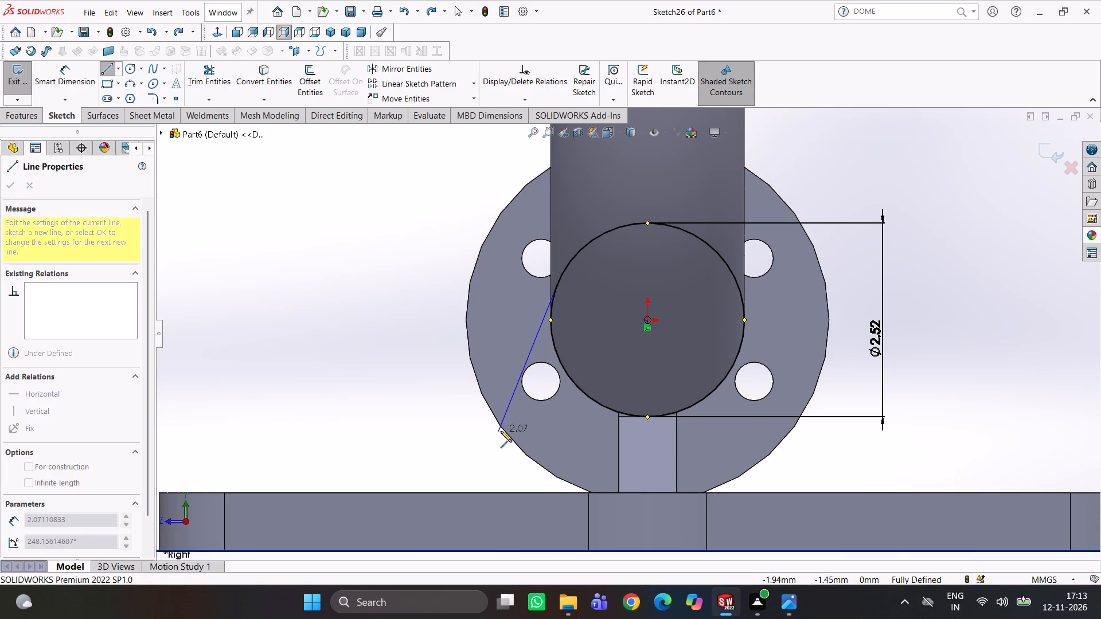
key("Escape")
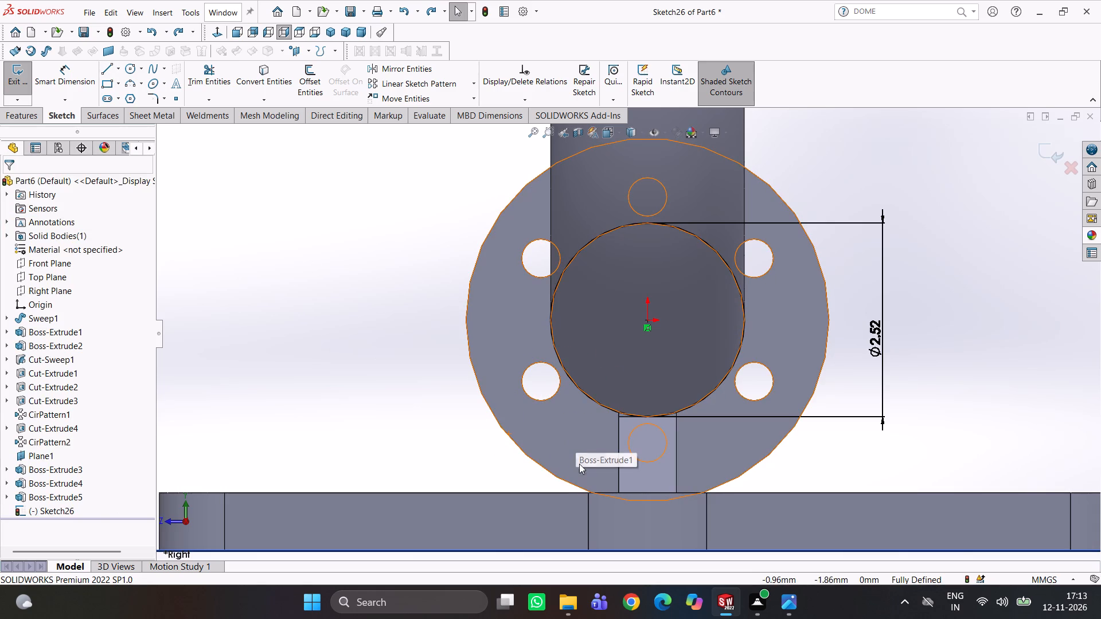
Sketch a slanted line about 1.63 mm long from the circle's lower-left side to the mount plate's top edge, with its upper endpoint on the circle.
scroll(399, 410, "up", 1)
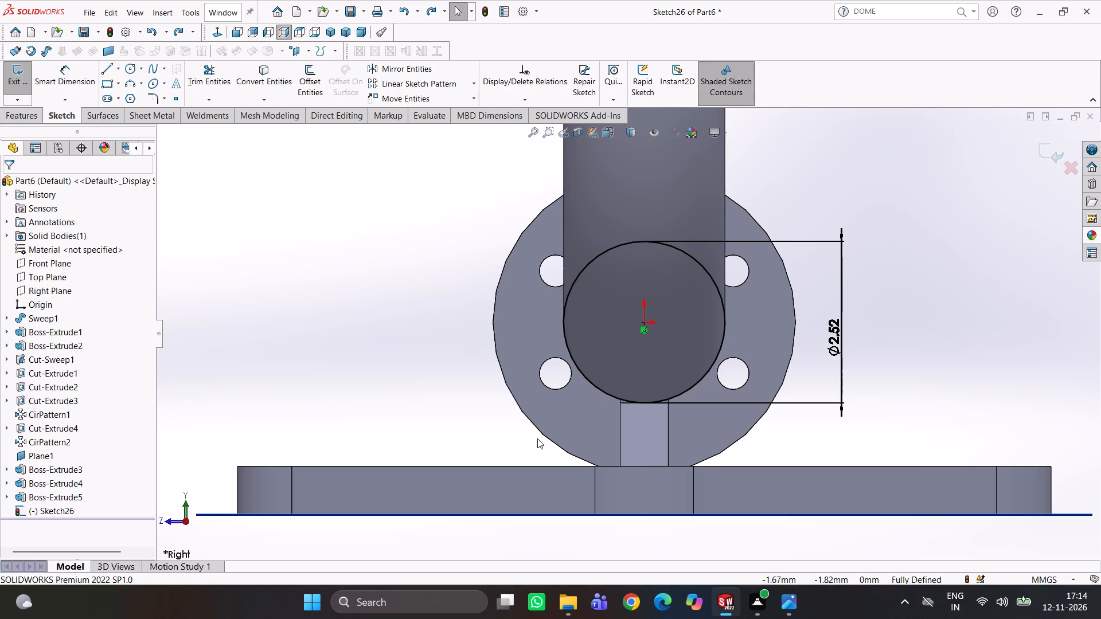
scroll(509, 365, "up", 1)
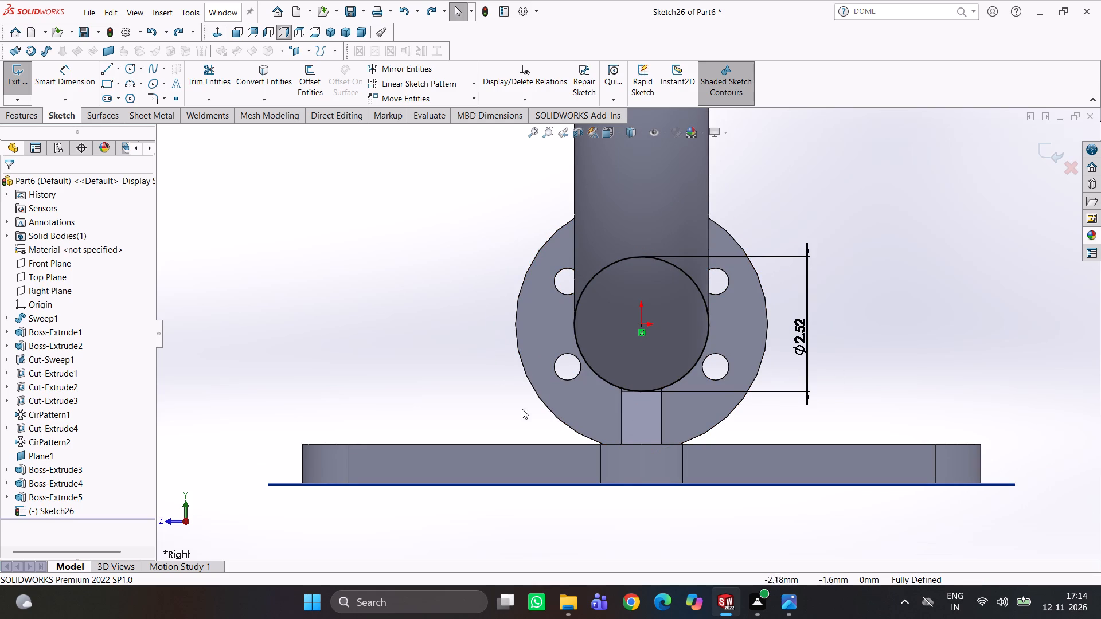
right_click_drag(479, 319, 398, 321)
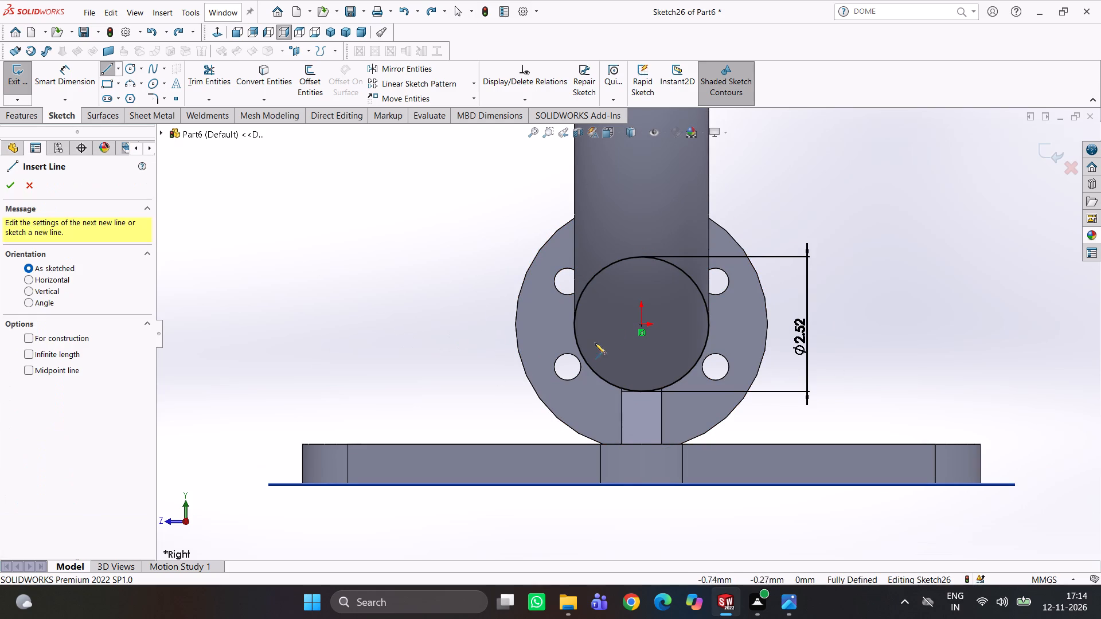
left_click(598, 340)
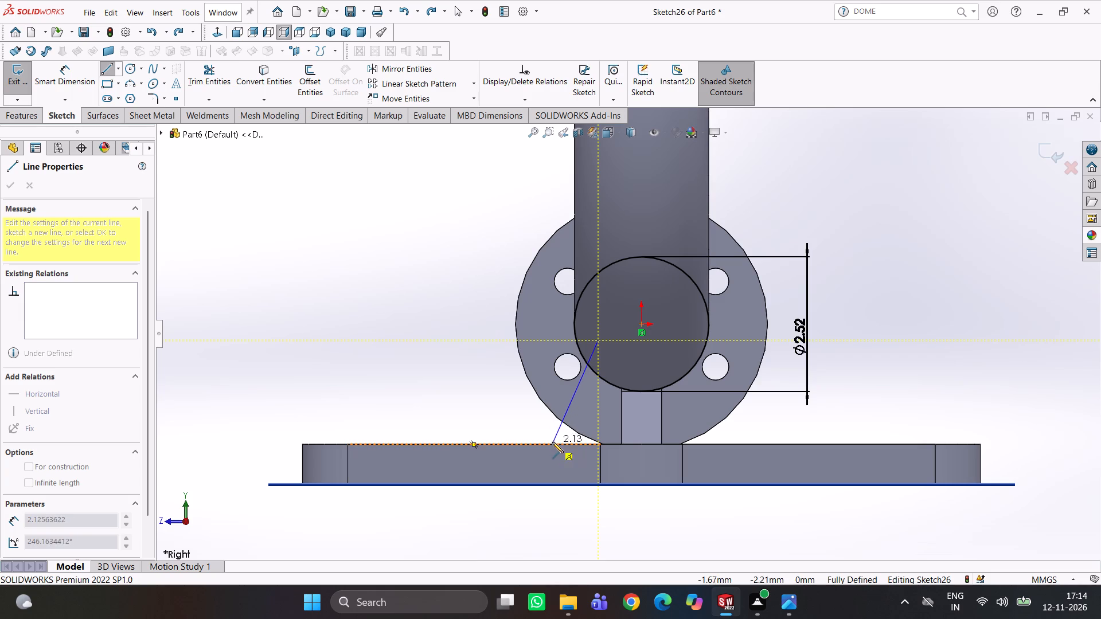
left_click(550, 444)
key("Escape")
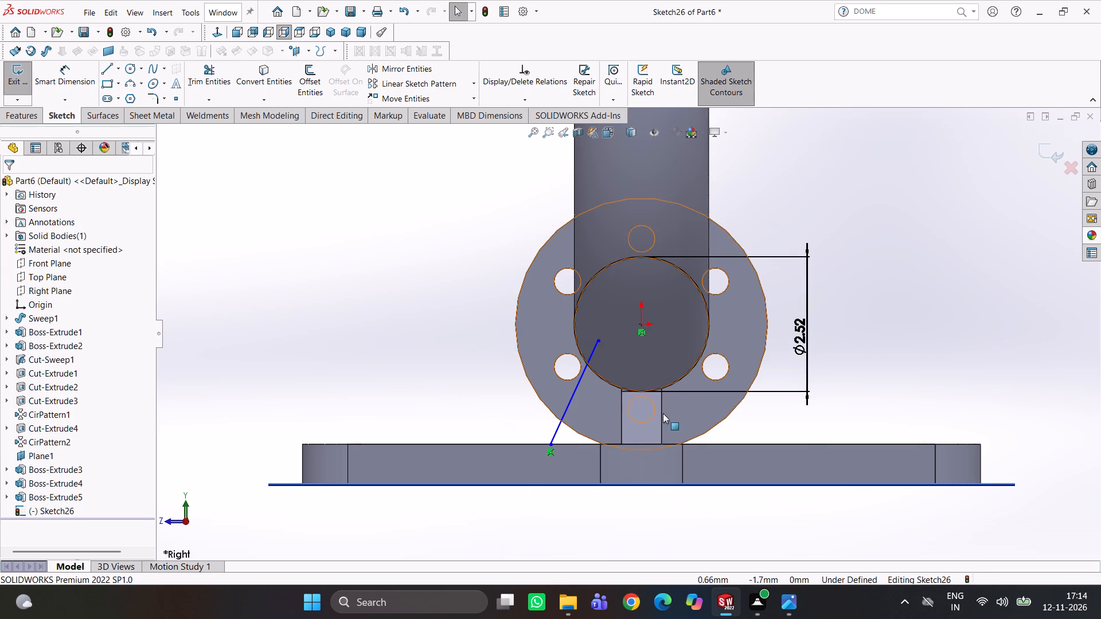
left_click_drag(599, 340, 592, 362)
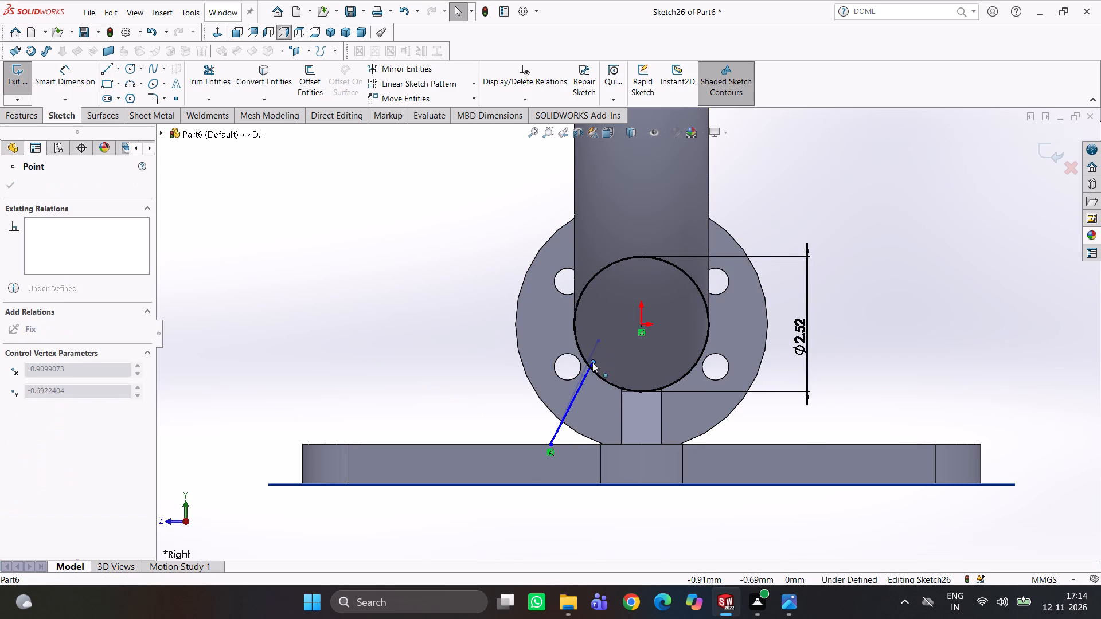
left_click_drag(592, 362, 591, 365)
left_click(762, 406)
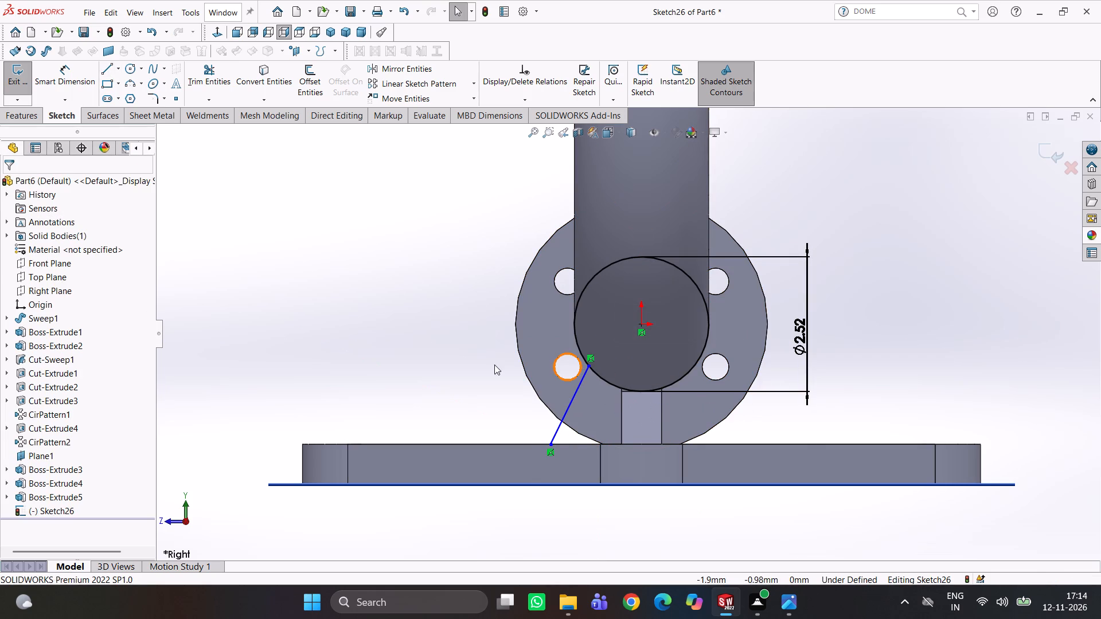
Sketch a vertical construction line from the origin down past the mount plate.
right_click_drag(441, 328, 378, 316)
left_click(641, 324)
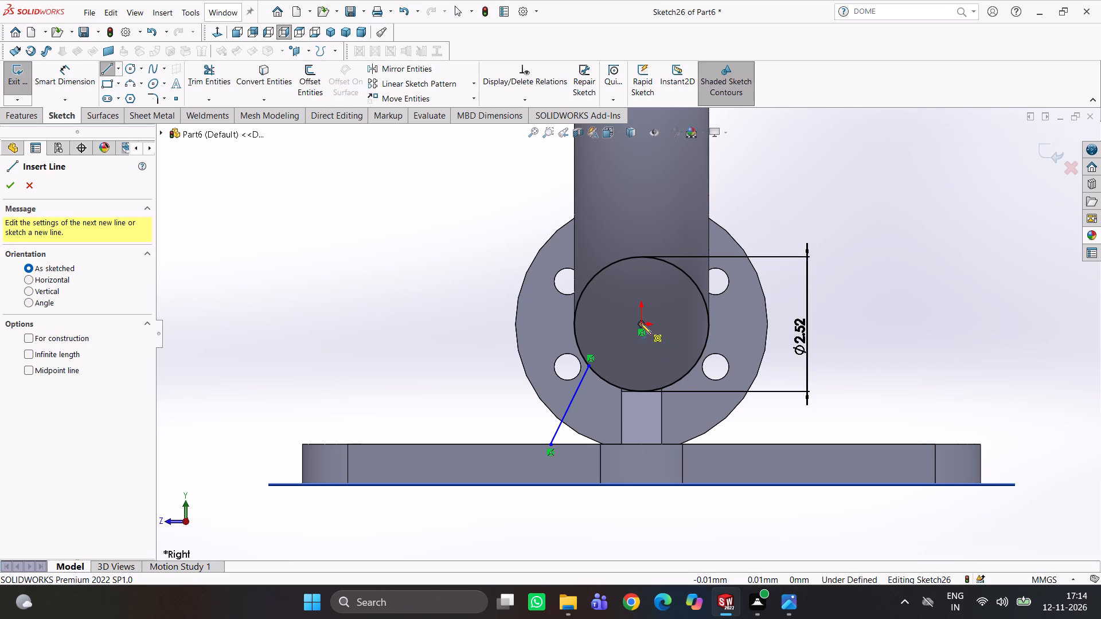
left_click(641, 518)
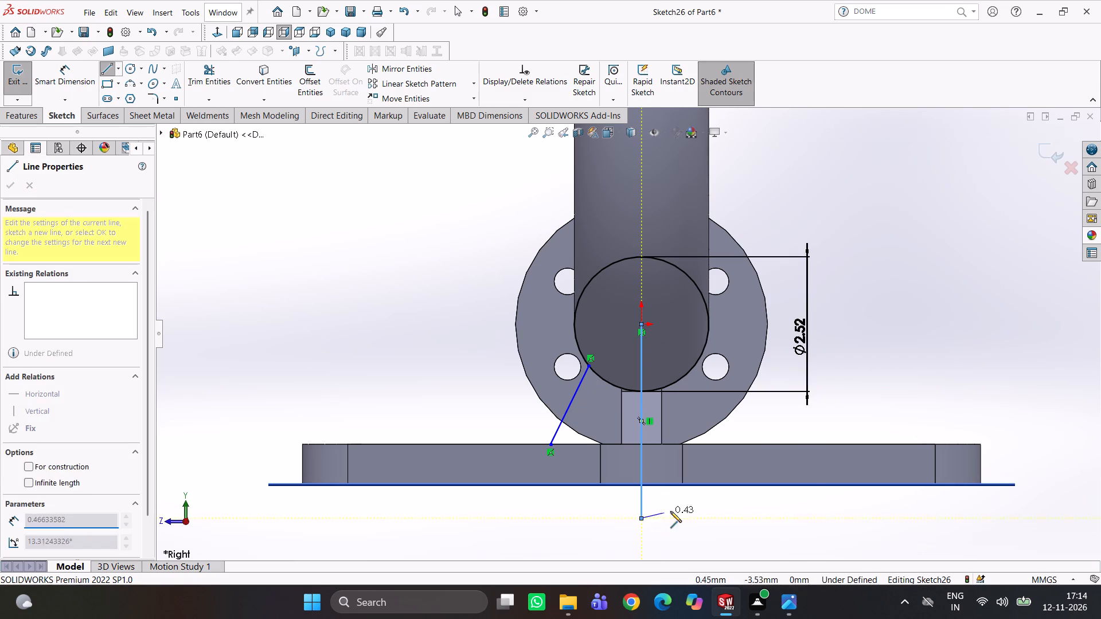
right_click(672, 510)
left_click(698, 446)
left_click(732, 538)
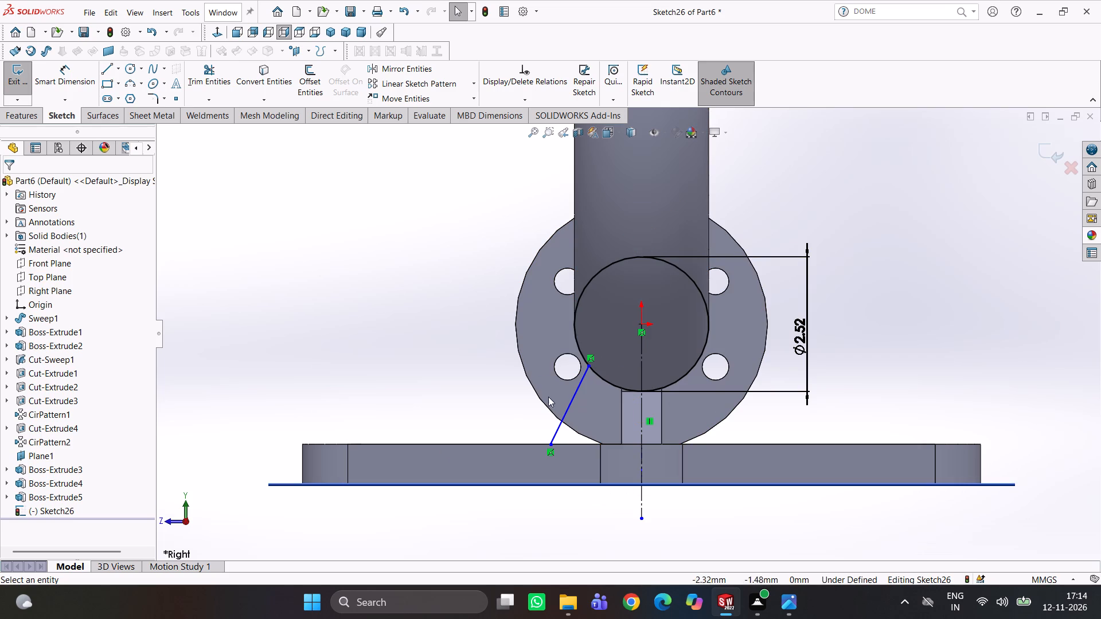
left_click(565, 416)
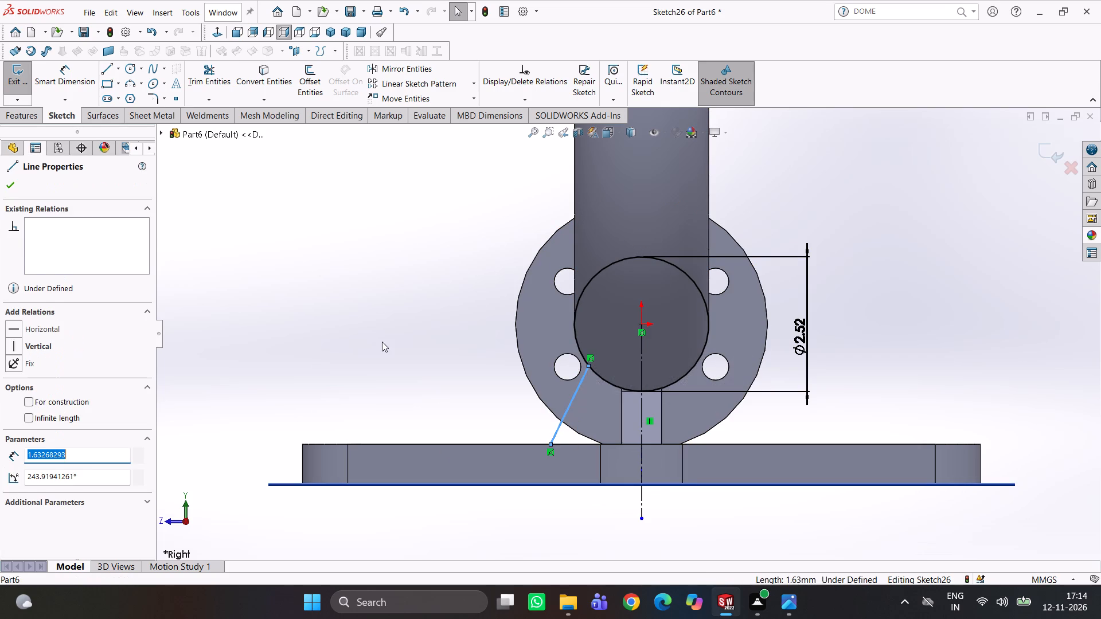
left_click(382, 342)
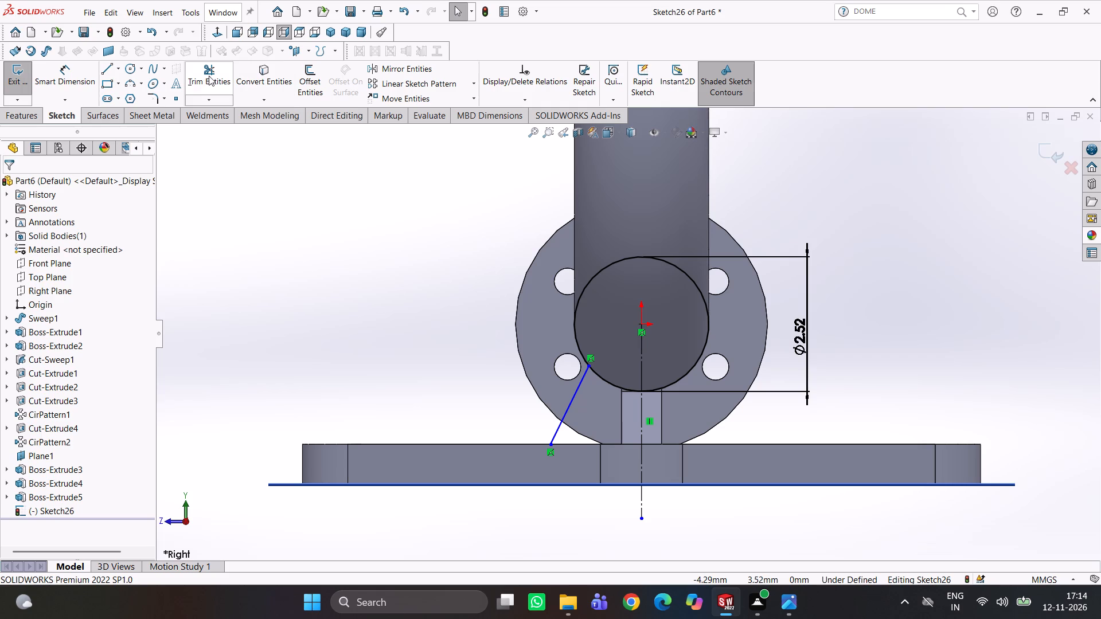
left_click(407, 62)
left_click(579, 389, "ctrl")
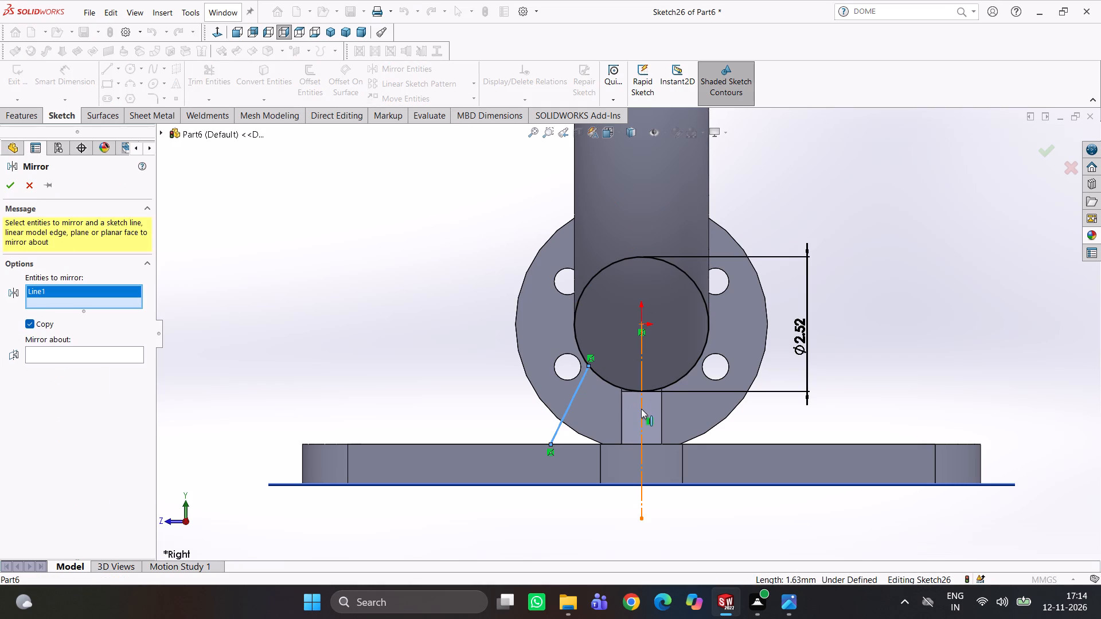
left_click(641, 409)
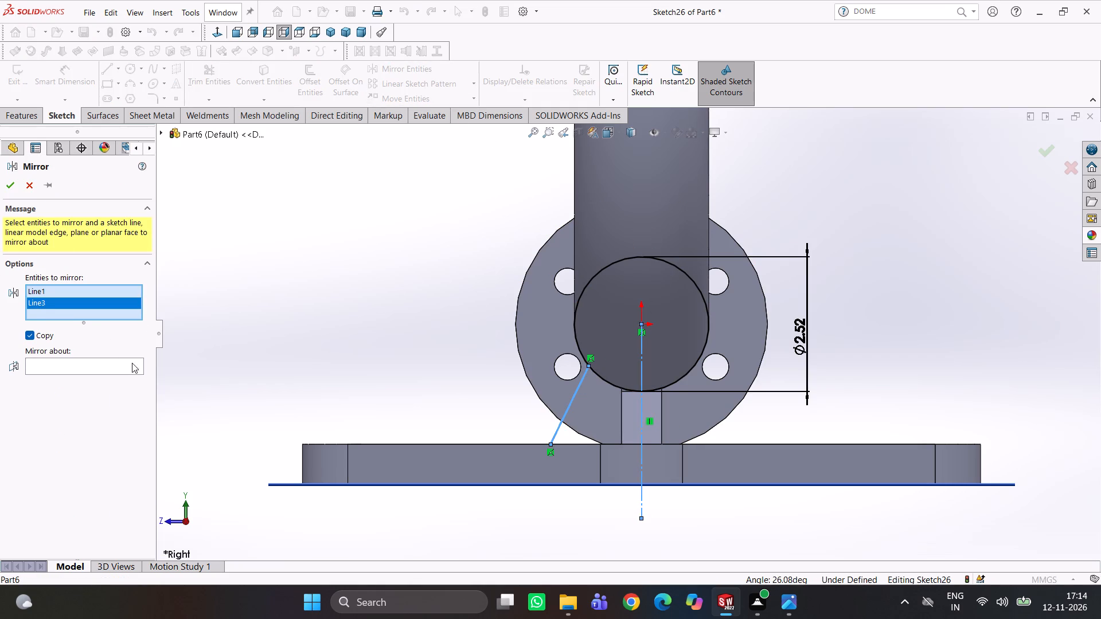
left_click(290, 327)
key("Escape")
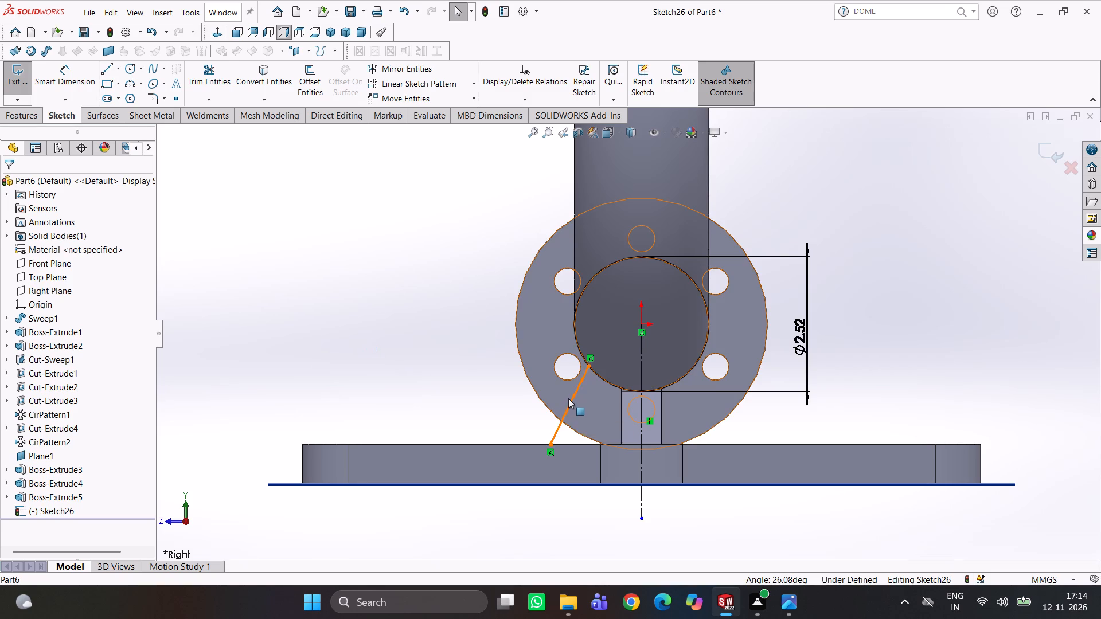
Mirror the slanted line about the vertical construction line, keeping the original.
left_click(568, 398)
left_click(347, 348)
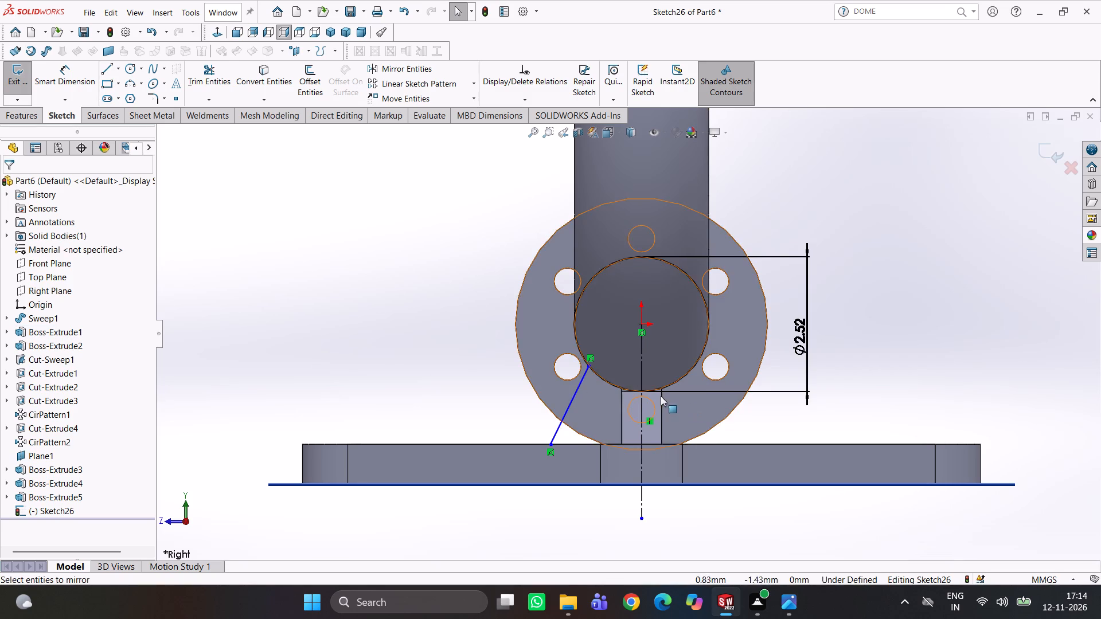
left_click(412, 69)
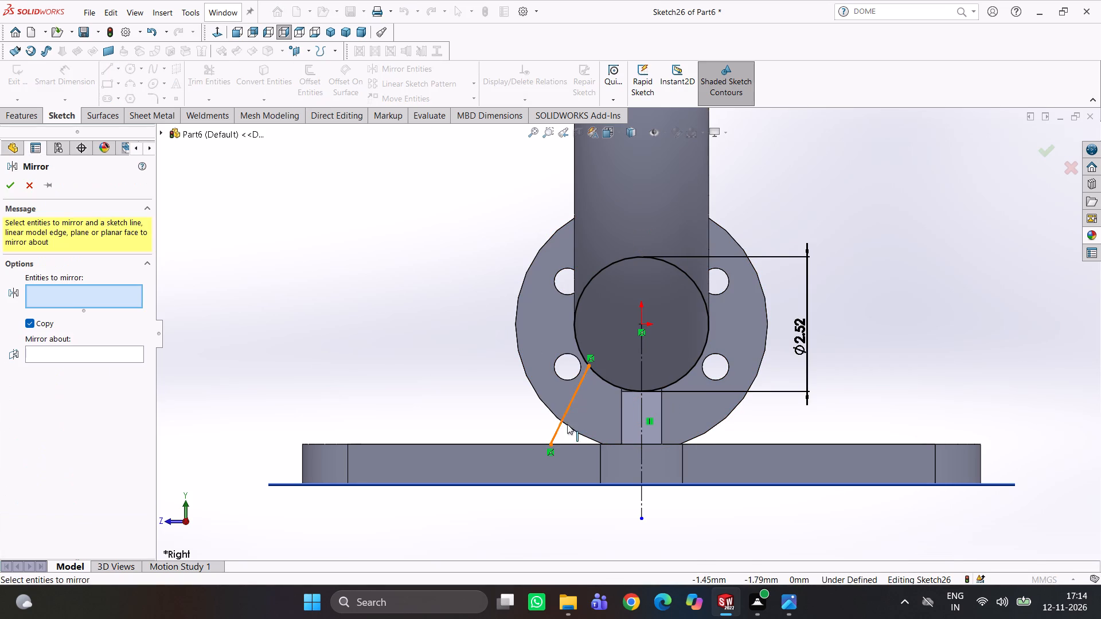
left_click(564, 409)
left_click(411, 379)
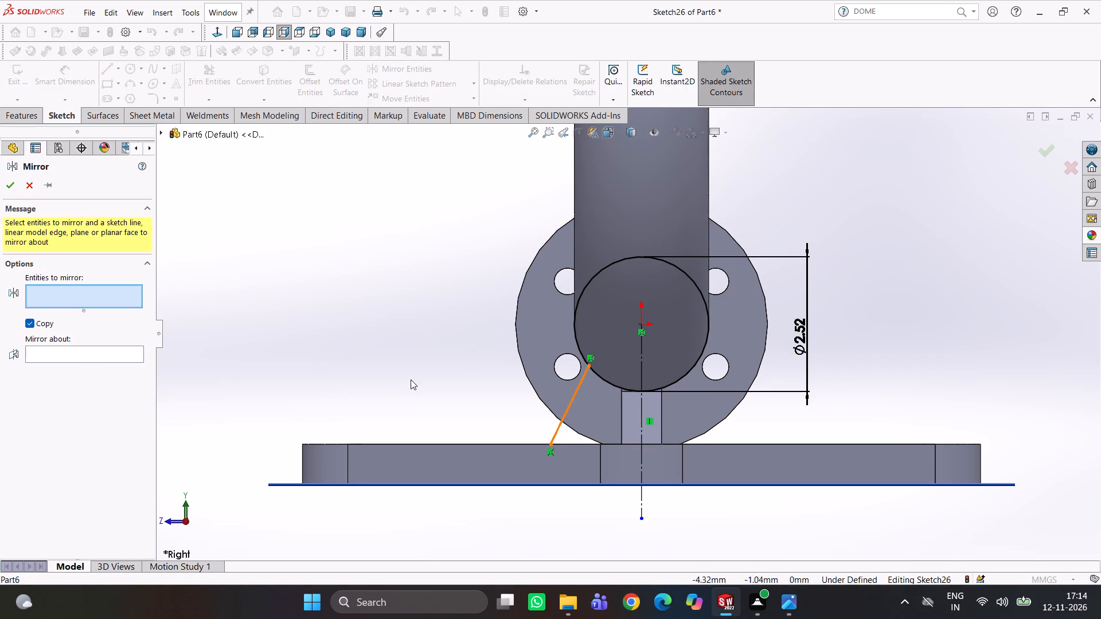
left_click(561, 421)
left_click(112, 363)
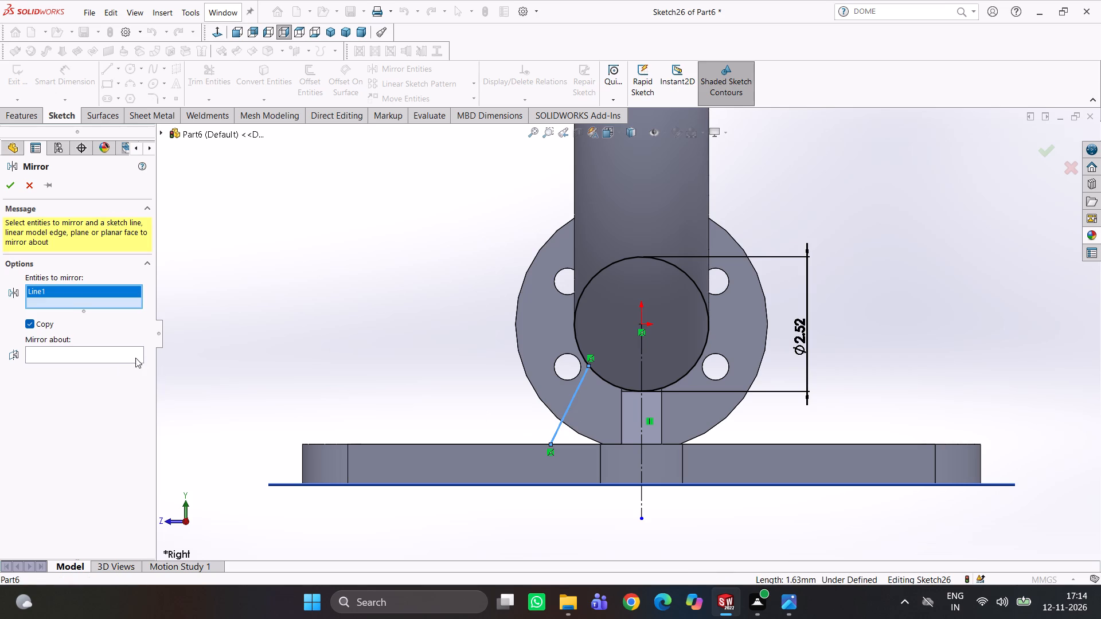
left_click(135, 358)
left_click(643, 448)
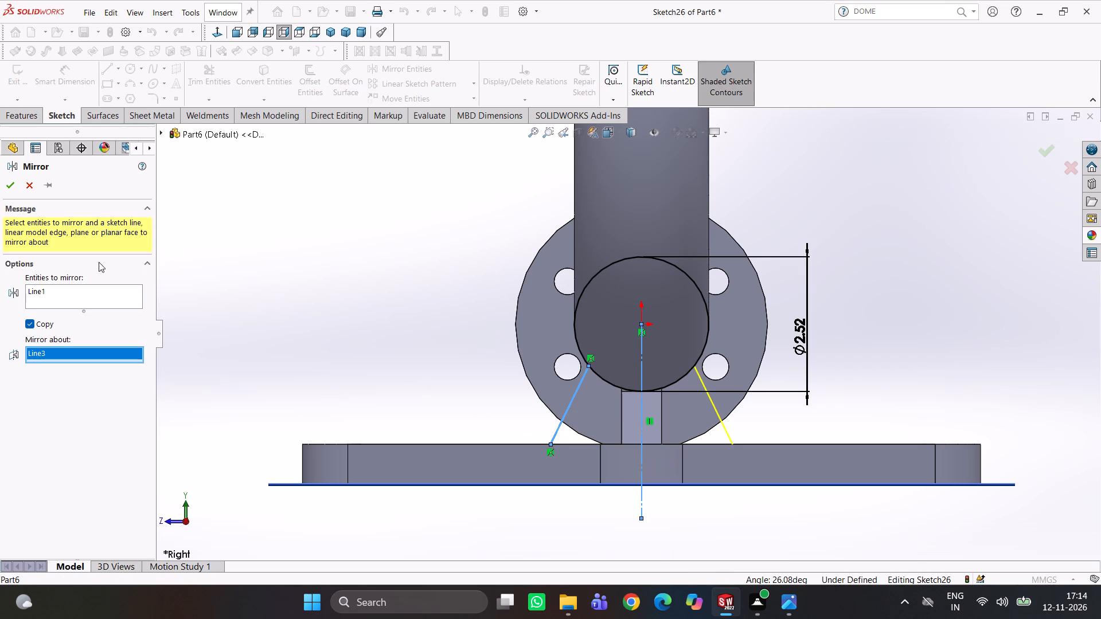
left_click(6, 190)
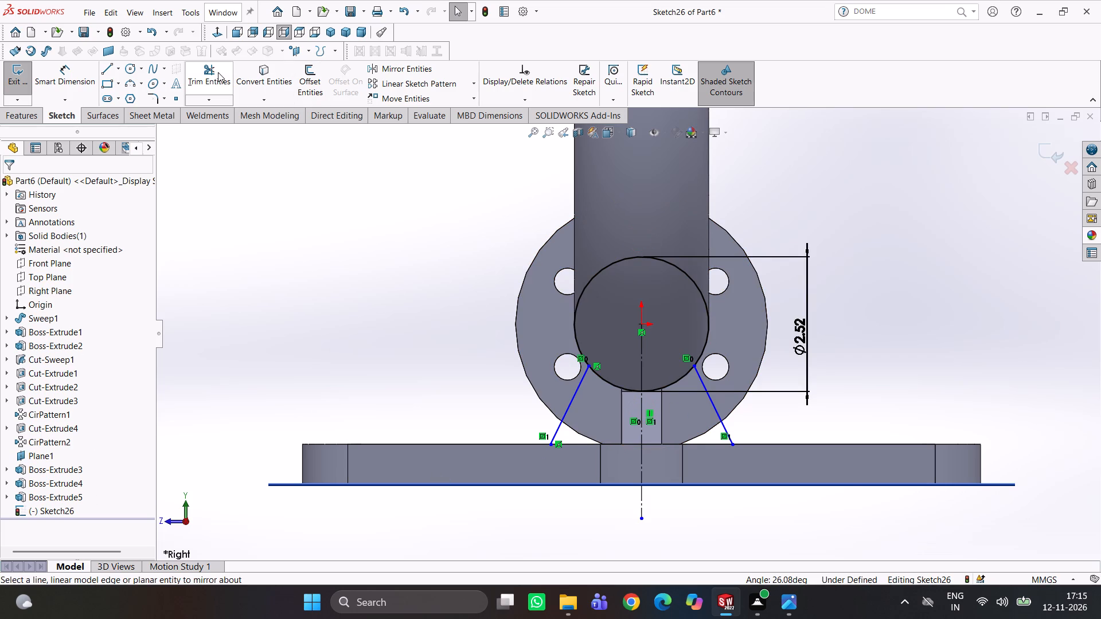
left_click(385, 73)
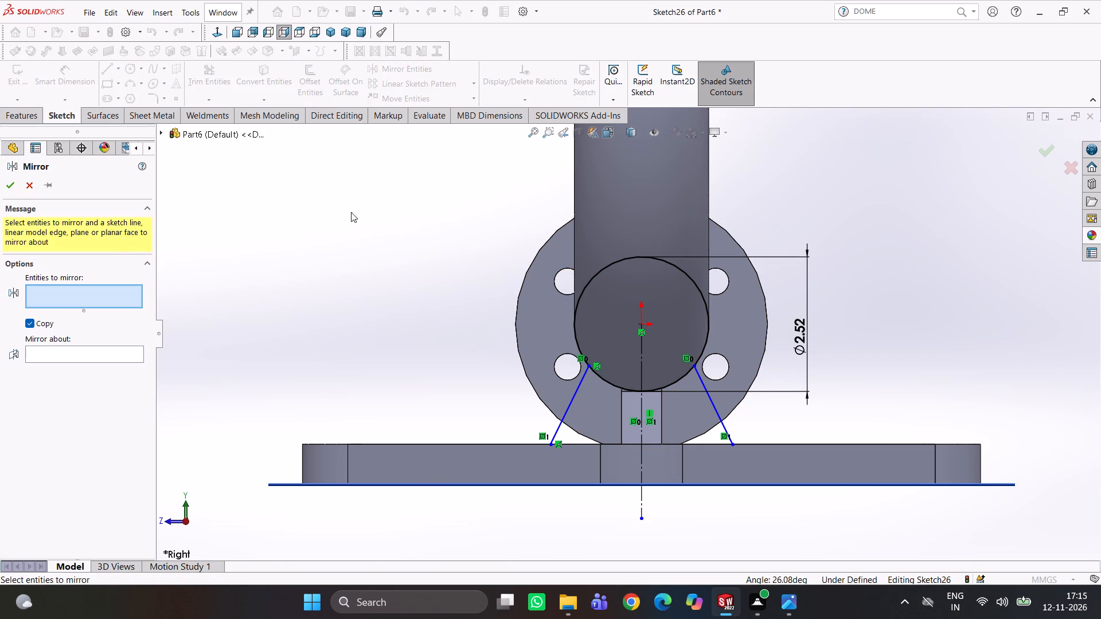
left_click(34, 188)
Dimension the horizontal distance between the slanted lines' upper endpoints on the circle as 2 mm.
left_click(388, 339)
right_click_drag(386, 333, 376, 247)
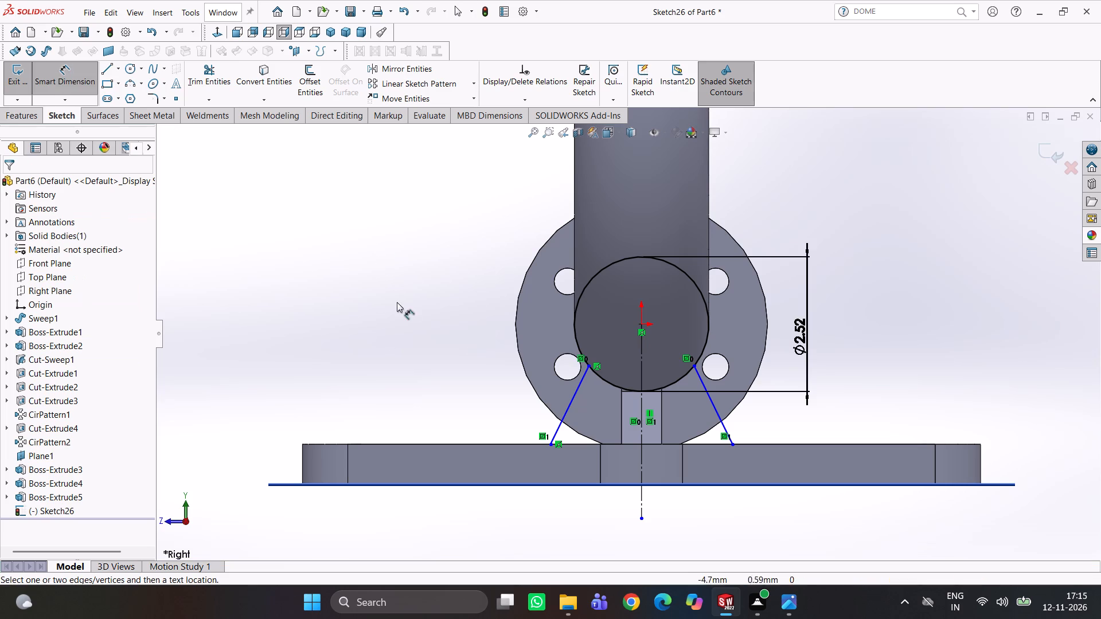
left_click(588, 367)
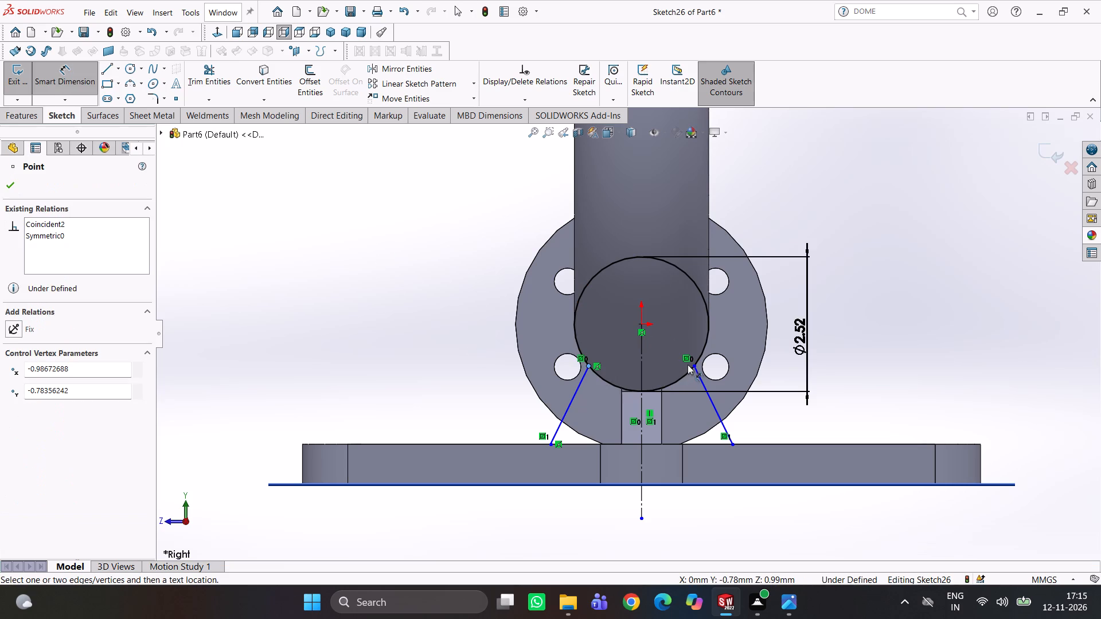
left_click(693, 363)
left_click(630, 317)
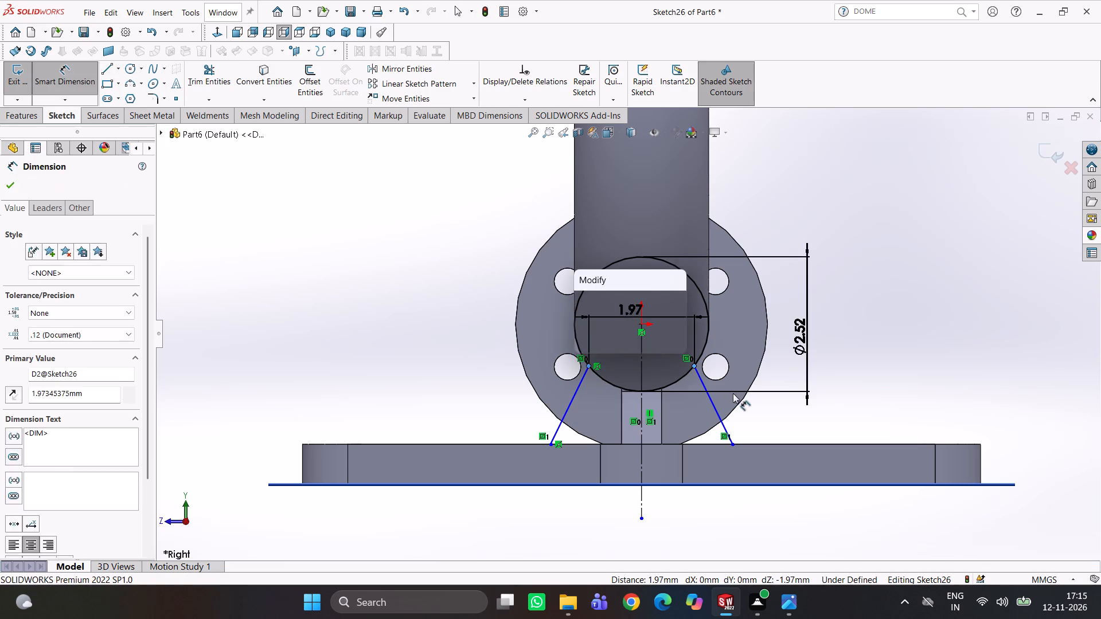
key("2")
key("Return")
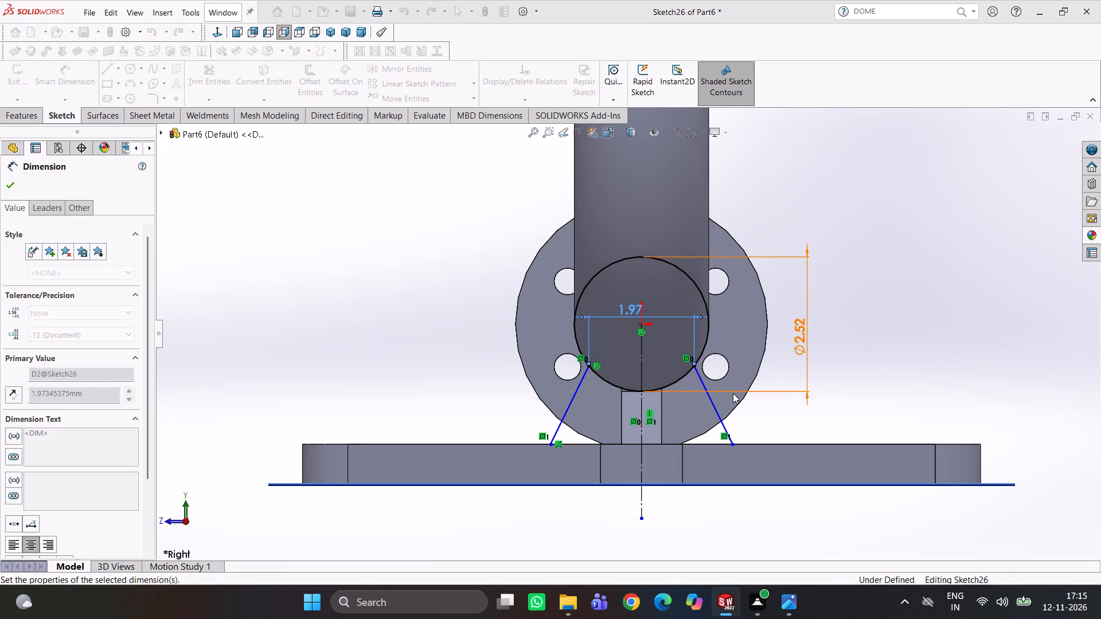
left_click(778, 367)
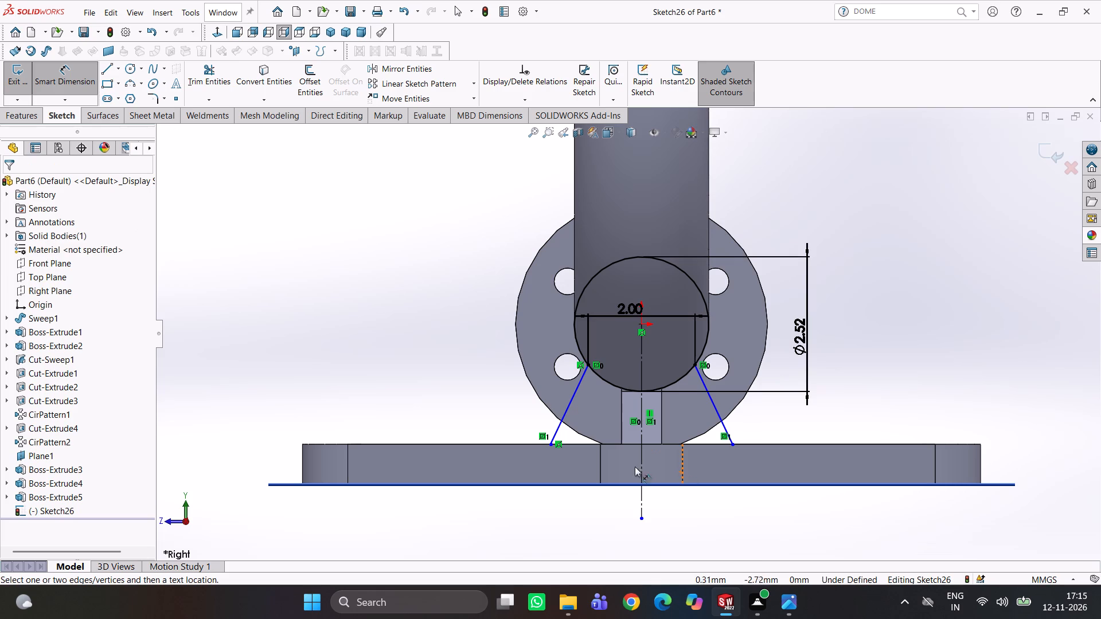
Dimension the distance between the slanted lines' lower endpoints on the mount plate as 3.5 mm.
left_click(550, 444)
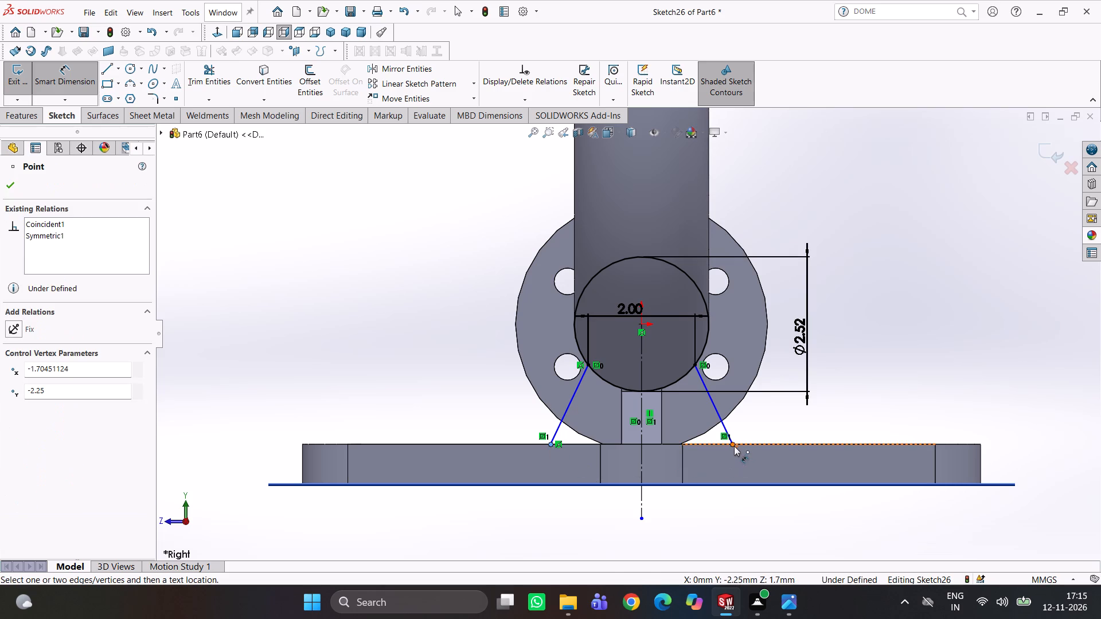
left_click(734, 446)
left_click(642, 542)
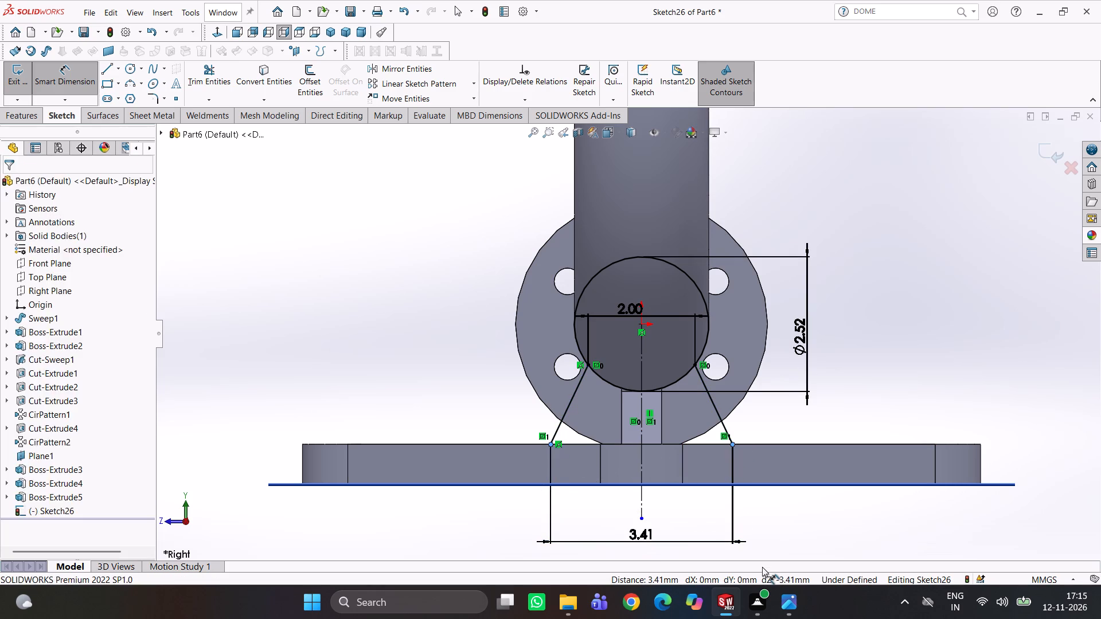
type("3.5")
key("Return")
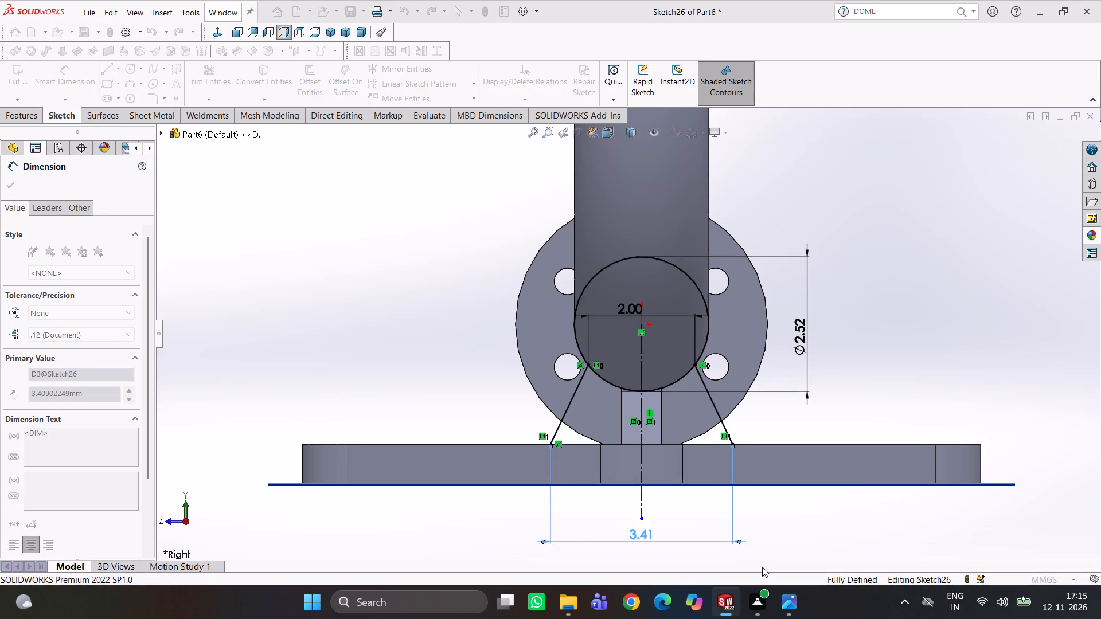
left_click(785, 512)
Sketch a horizontal line along the mount plate's top edge joining the lower endpoints of the two slanted lines.
right_click_drag(995, 351, 819, 378)
left_click(548, 444)
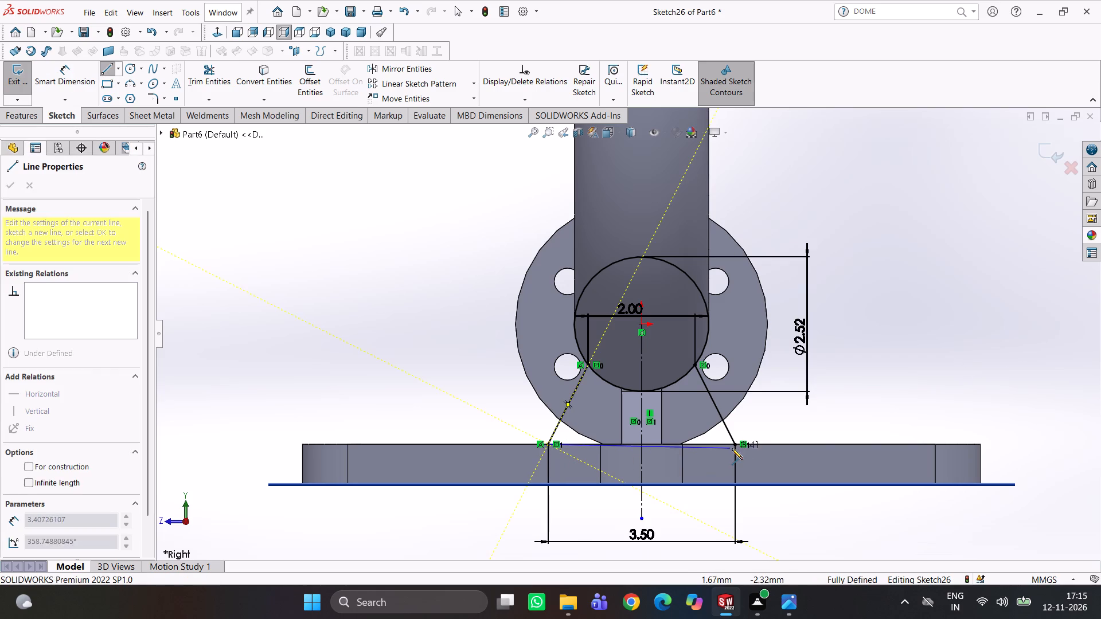
left_click(733, 445)
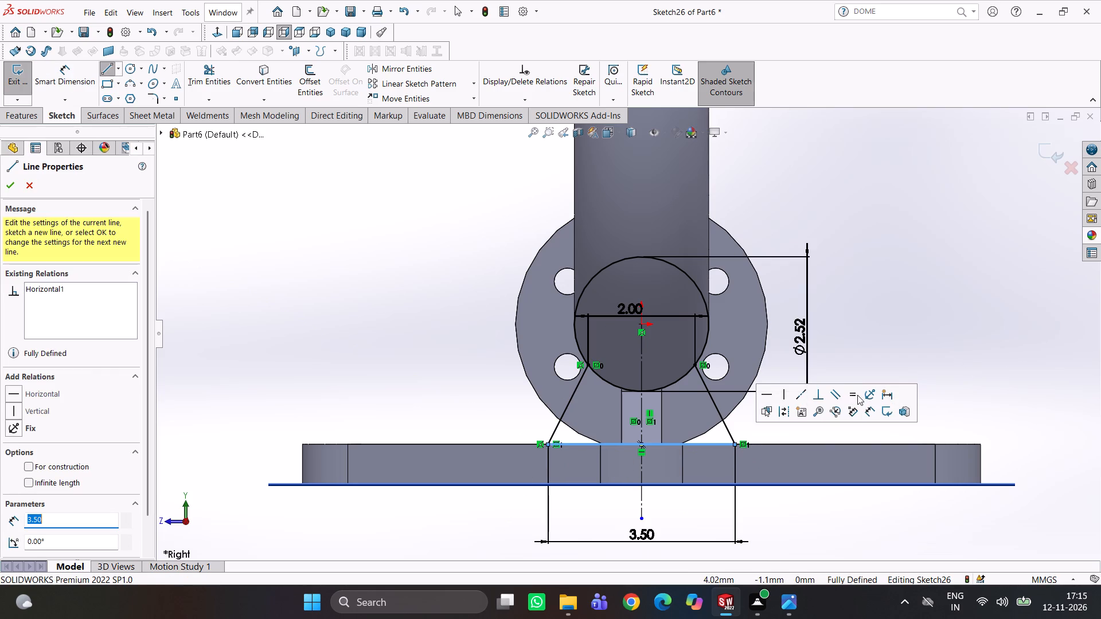
key("Escape")
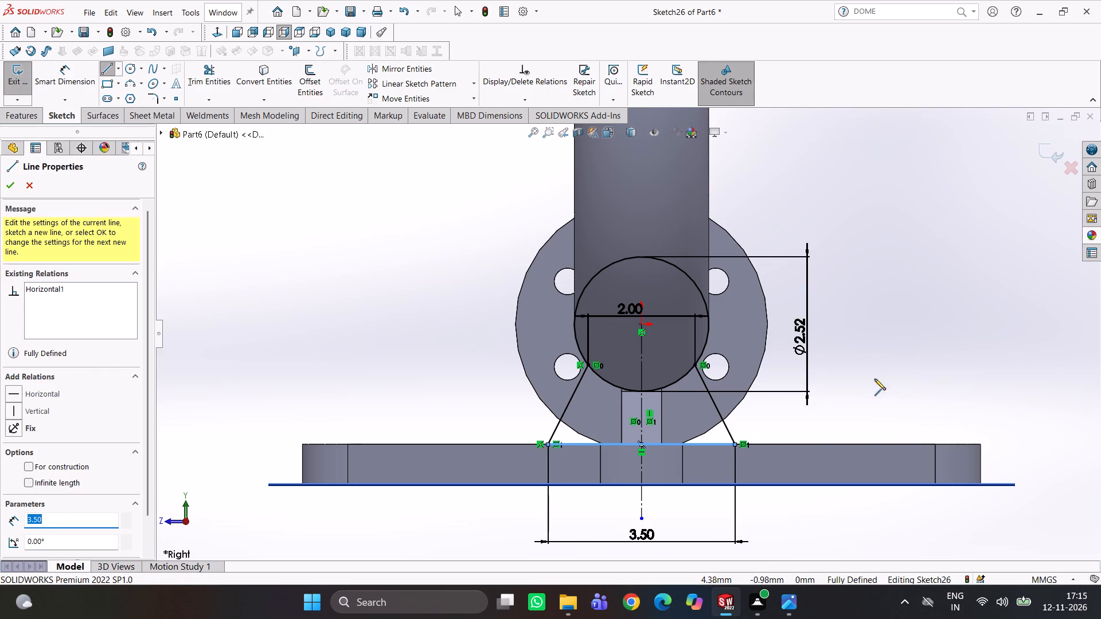
key("Escape")
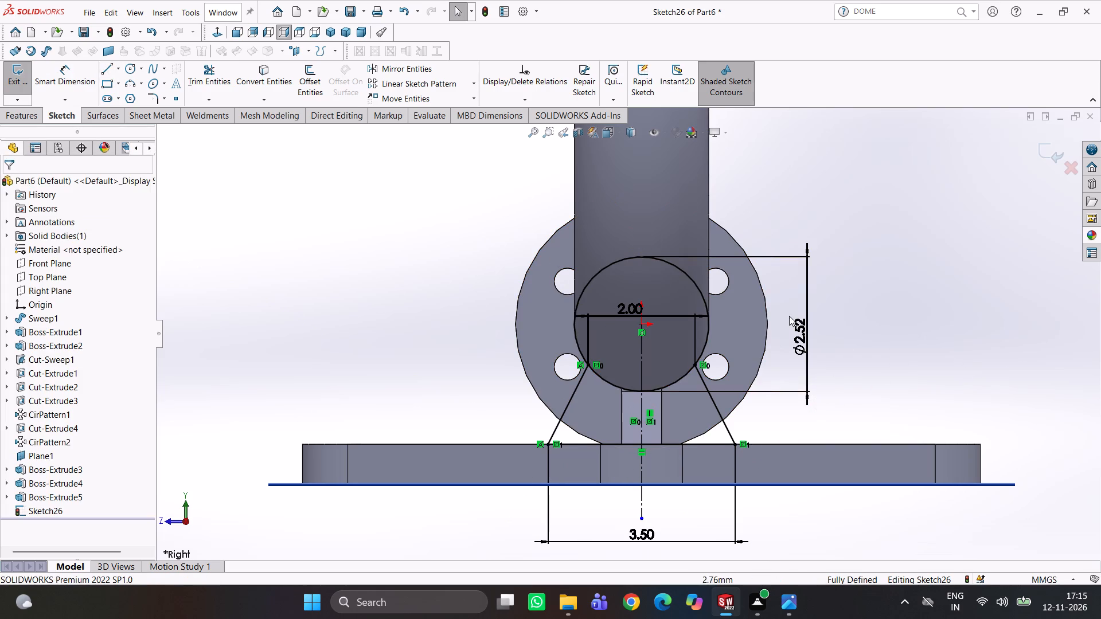
Trim away the circle's upper arc between the two slanted lines, leaving the lower arc to close the rib profile.
left_click(212, 73)
left_click(636, 260)
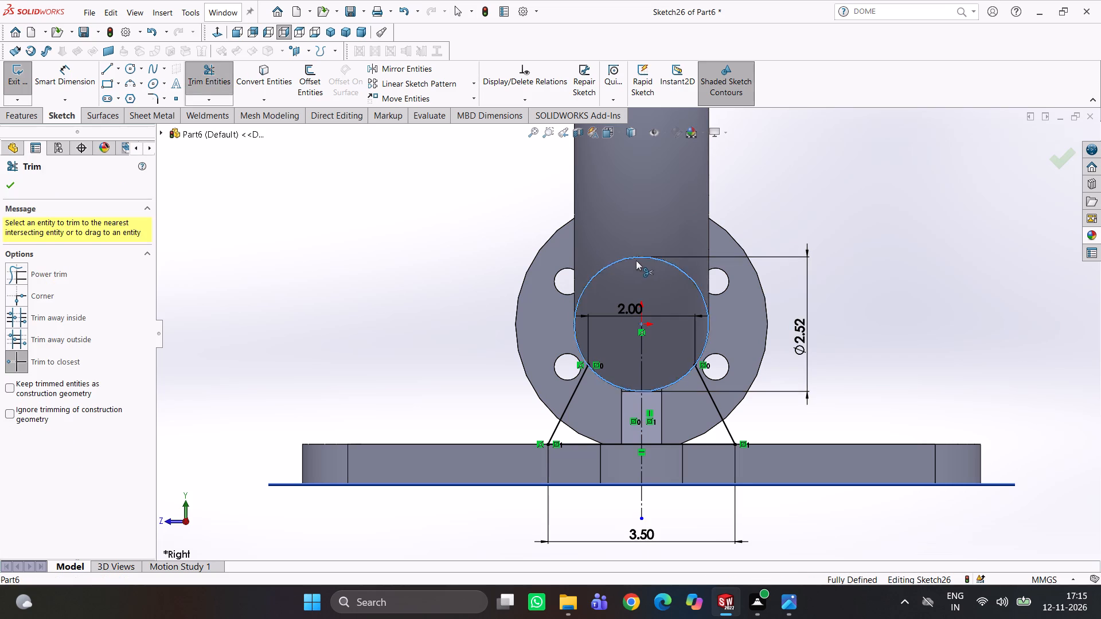
Start an Extruded Boss/Base from the closed rib profile between the pipe and the mount plate.
scroll(641, 418, "down", 4)
middle_click_drag(877, 381, 893, 425)
scroll(889, 428, "up", 4)
middle_click_drag(900, 429, 969, 421)
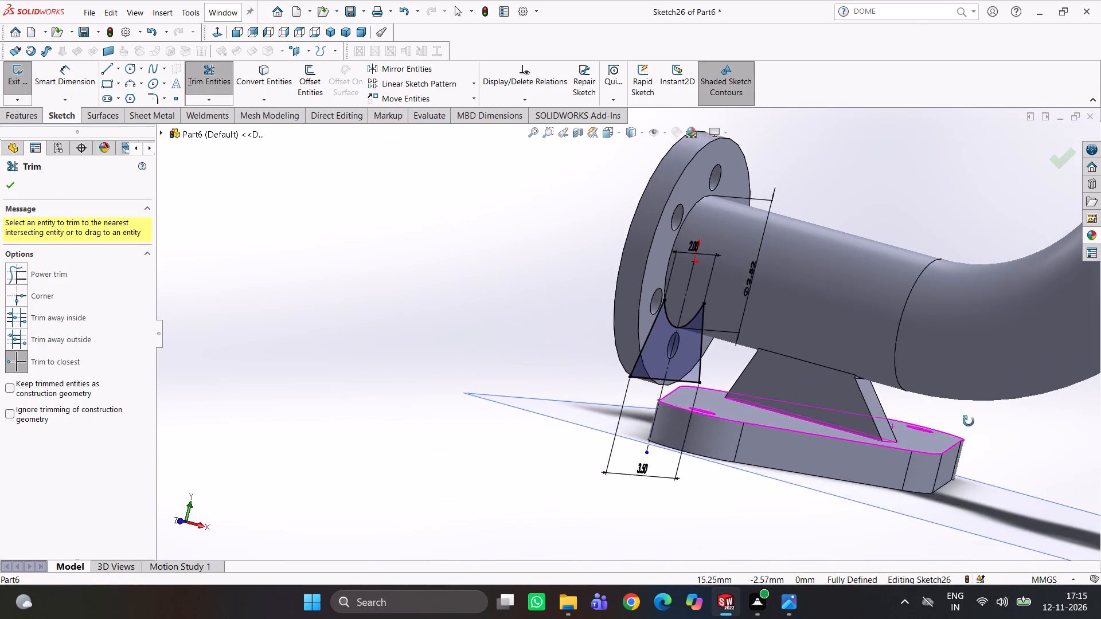
middle_click_drag(969, 421, 958, 424)
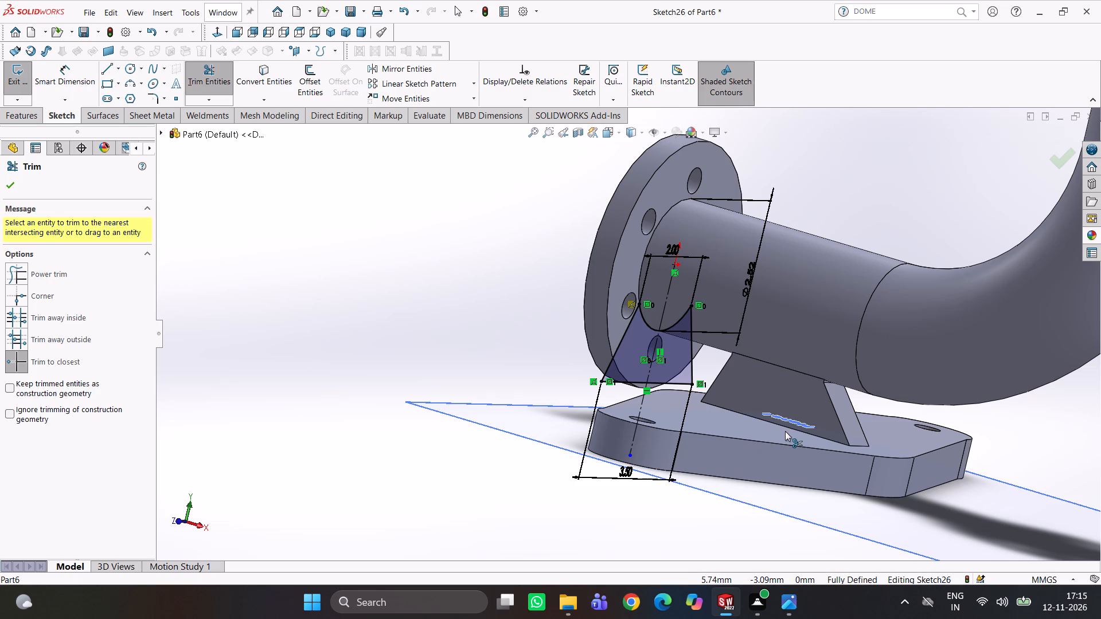
scroll(722, 407, "down", 1)
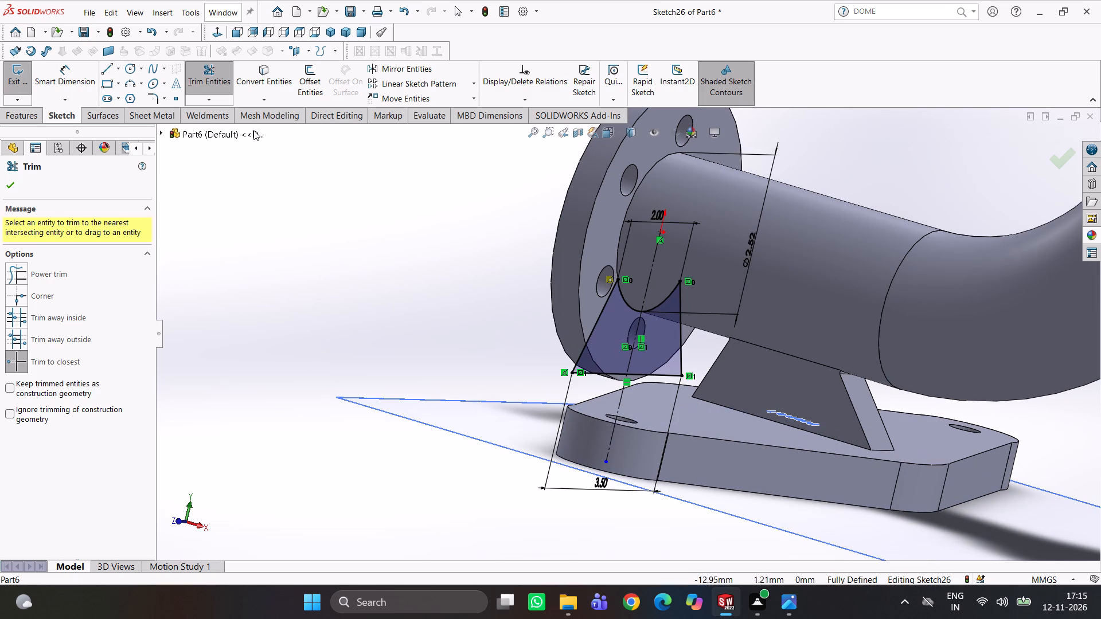
left_click(9, 116)
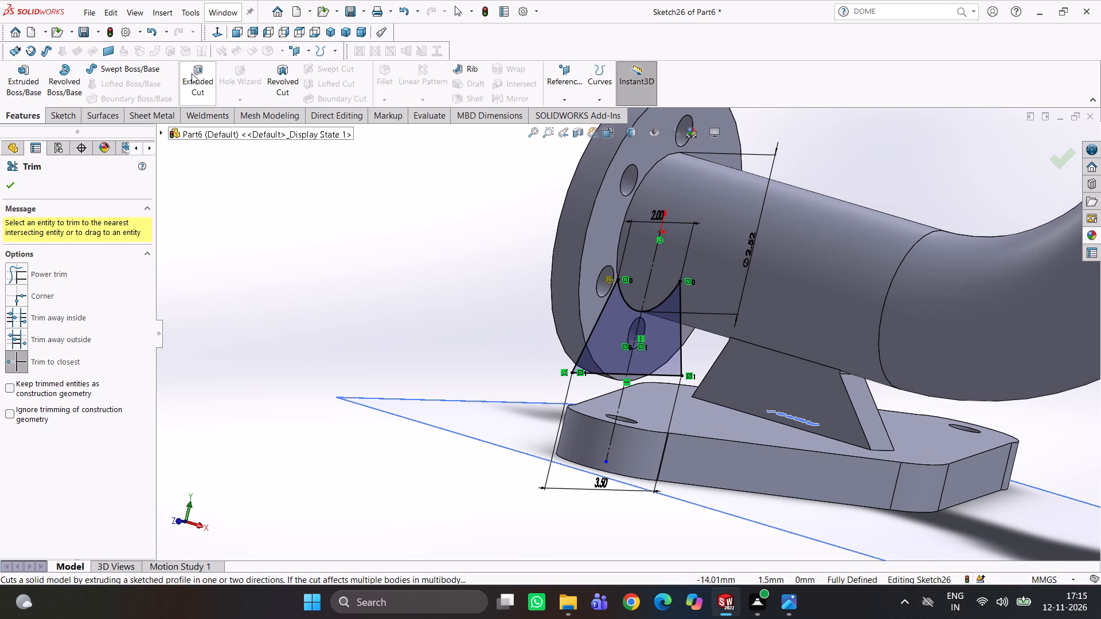
left_click(32, 77)
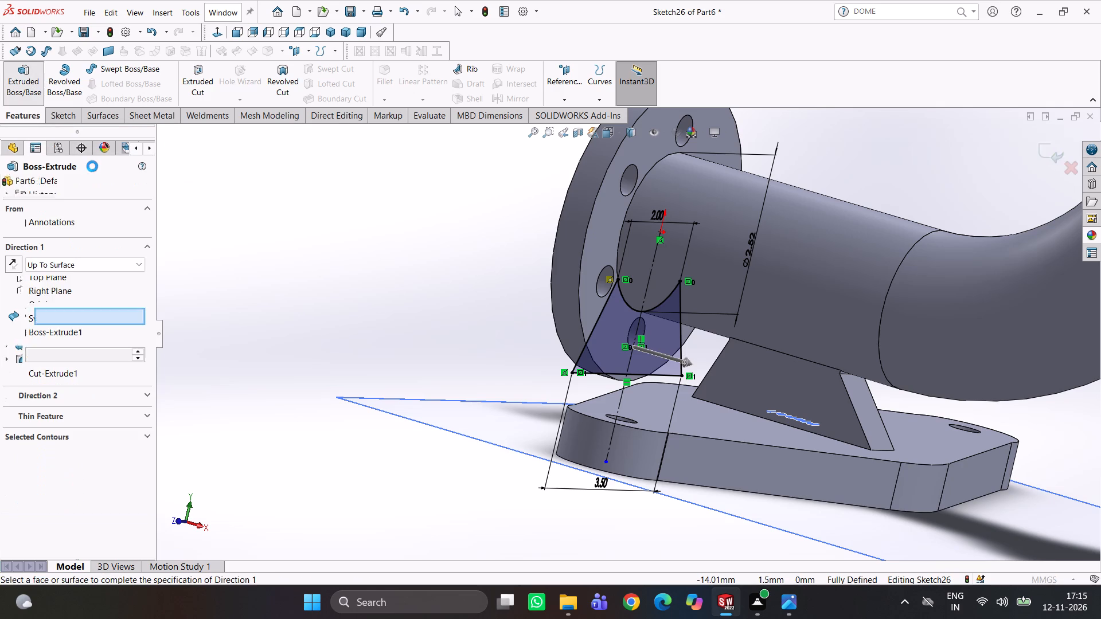
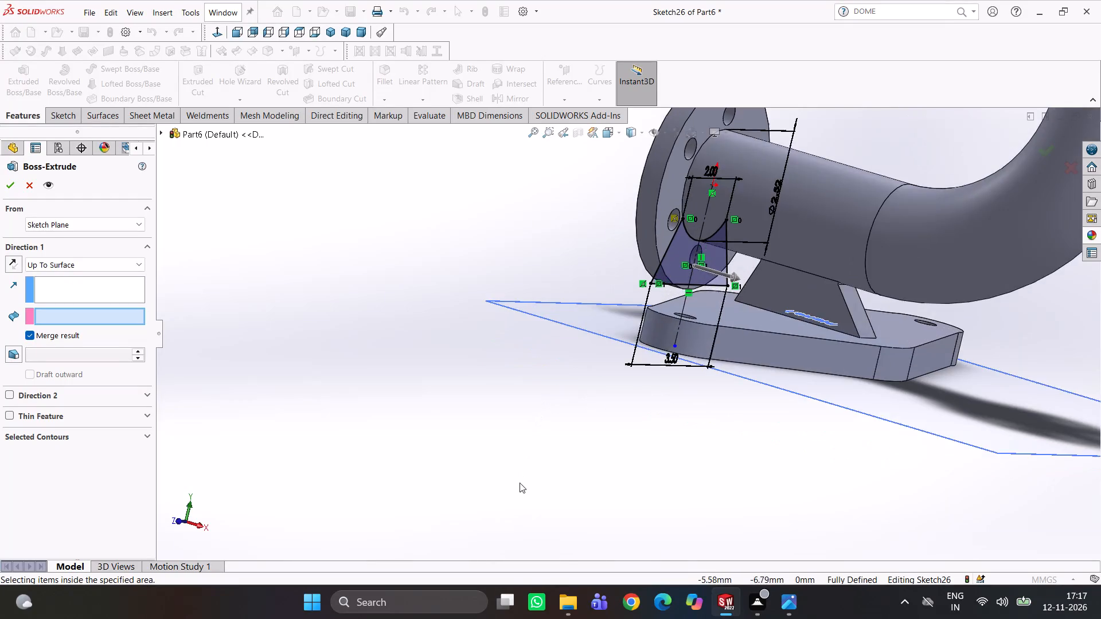
Set the rib extrusion to start at a 10 mm offset from the sketch plane, with a Blind end condition.
scroll(534, 496, "up", 3)
left_click_drag(692, 559, 759, 618)
left_click(720, 465)
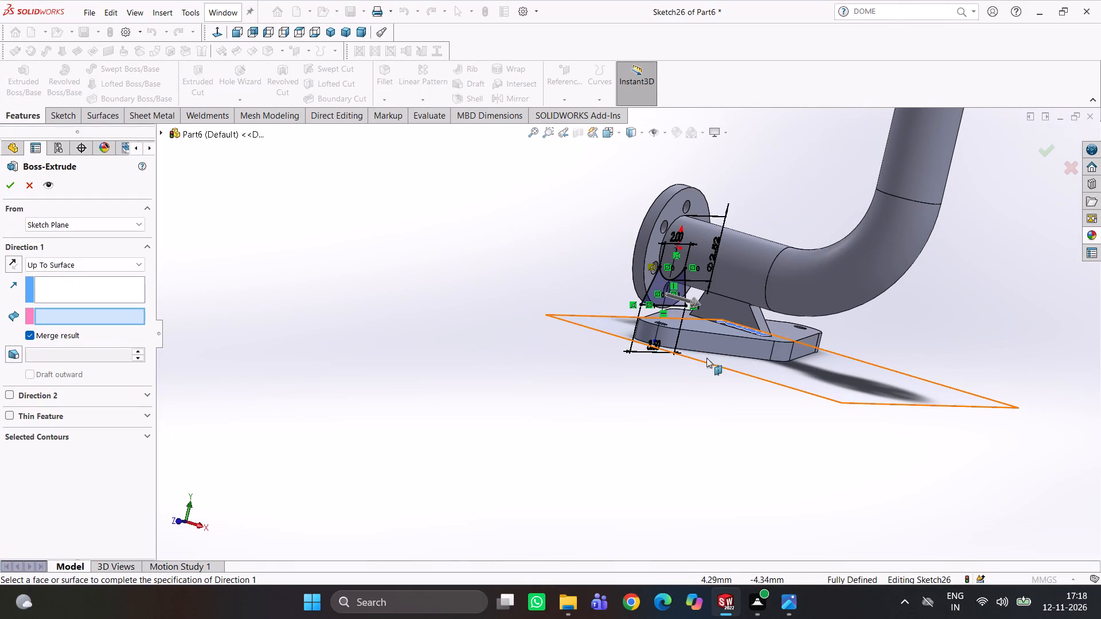
scroll(729, 332, "up", 4)
scroll(744, 361, "down", 3)
middle_click_drag(739, 381, 784, 365)
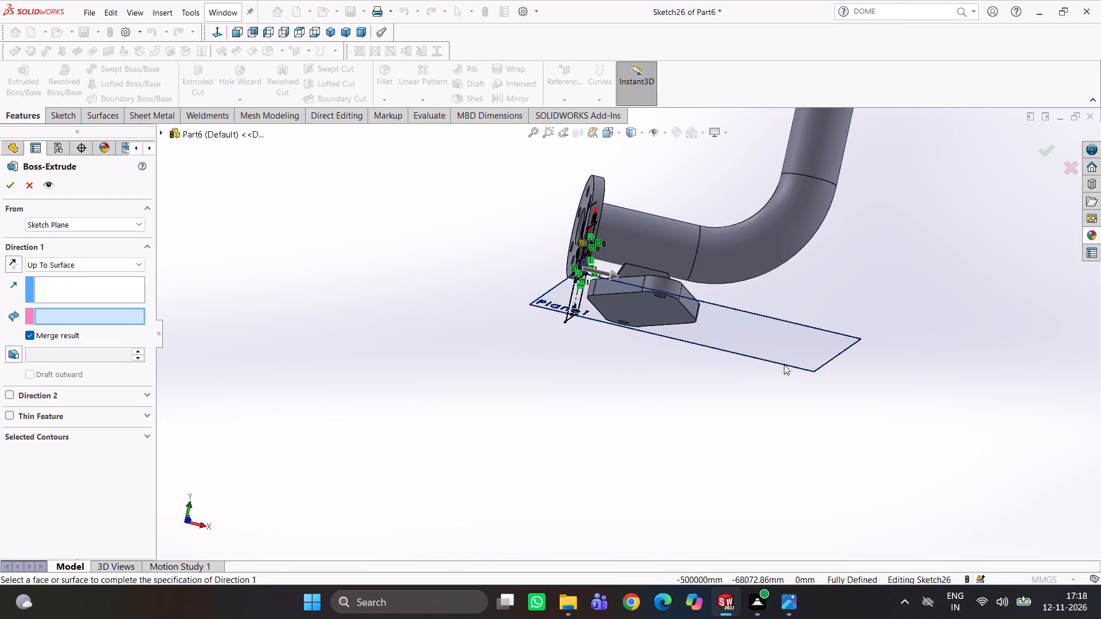
scroll(784, 365, "up", 6)
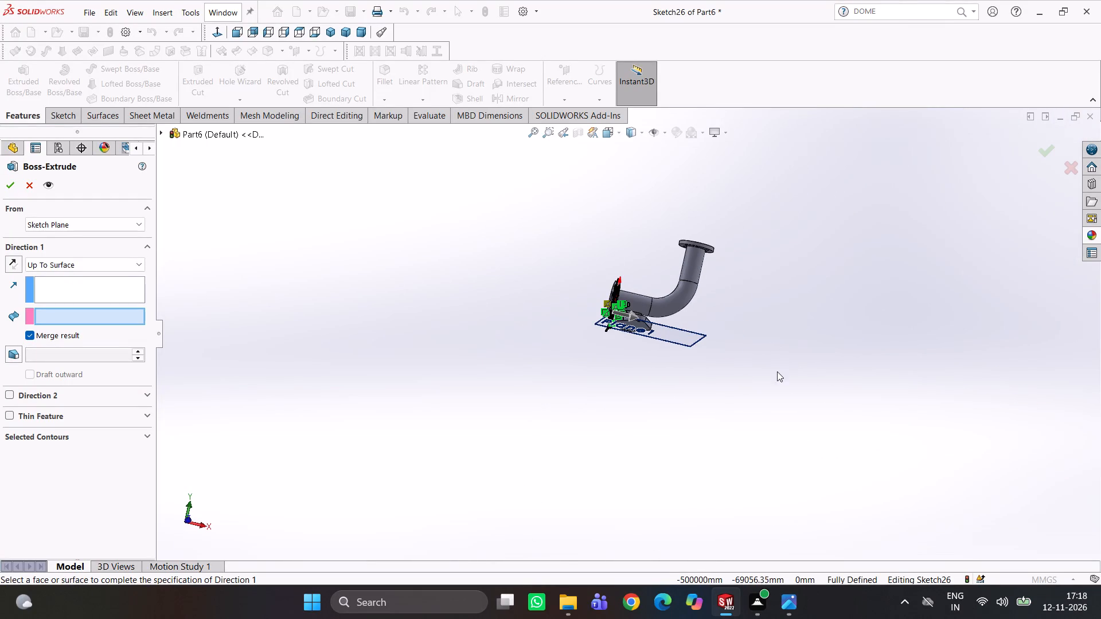
scroll(724, 375, "down", 1)
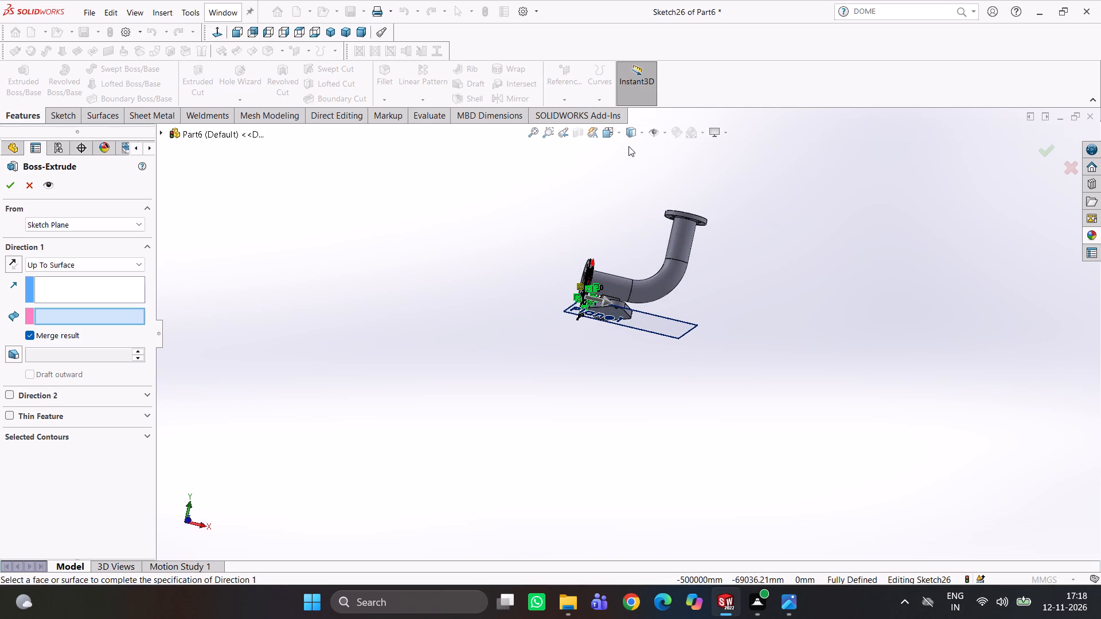
left_click(615, 136)
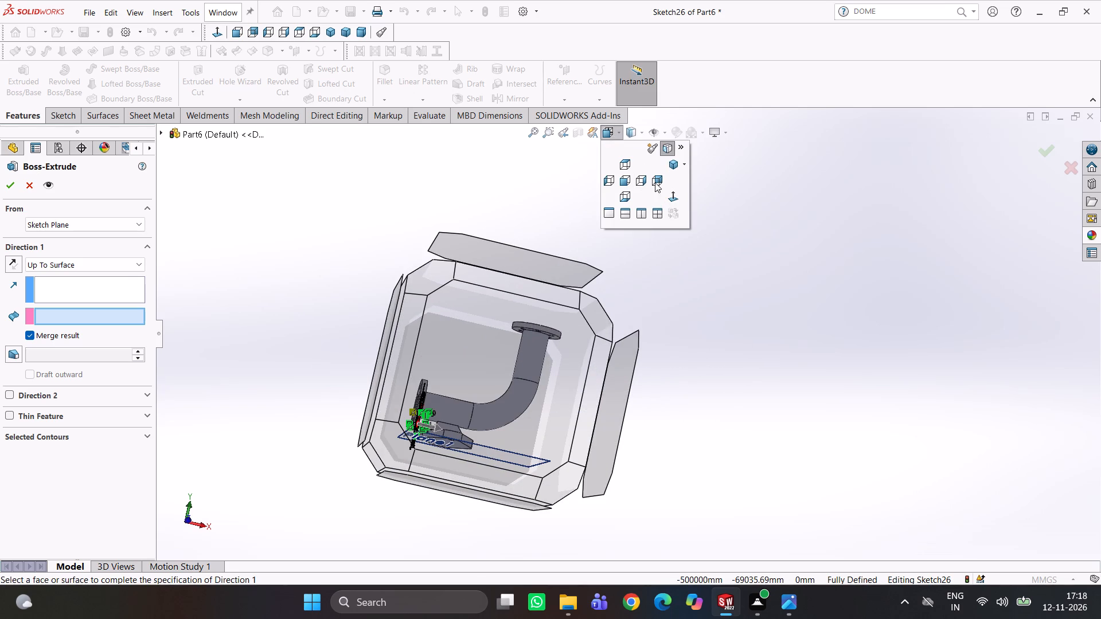
left_click(669, 164)
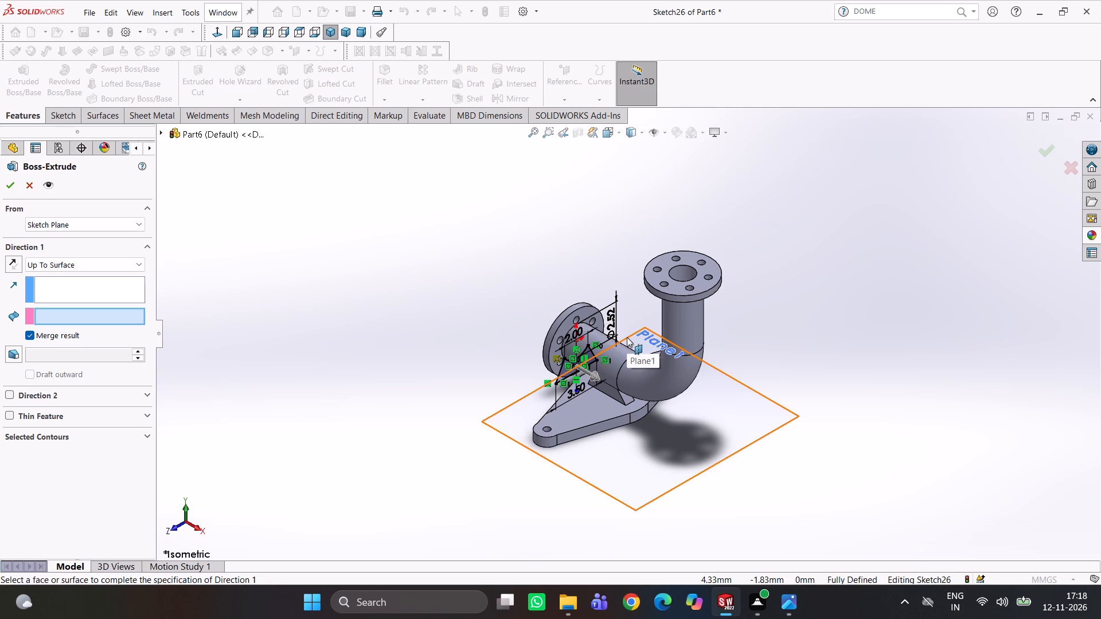
scroll(673, 383, "down", 3)
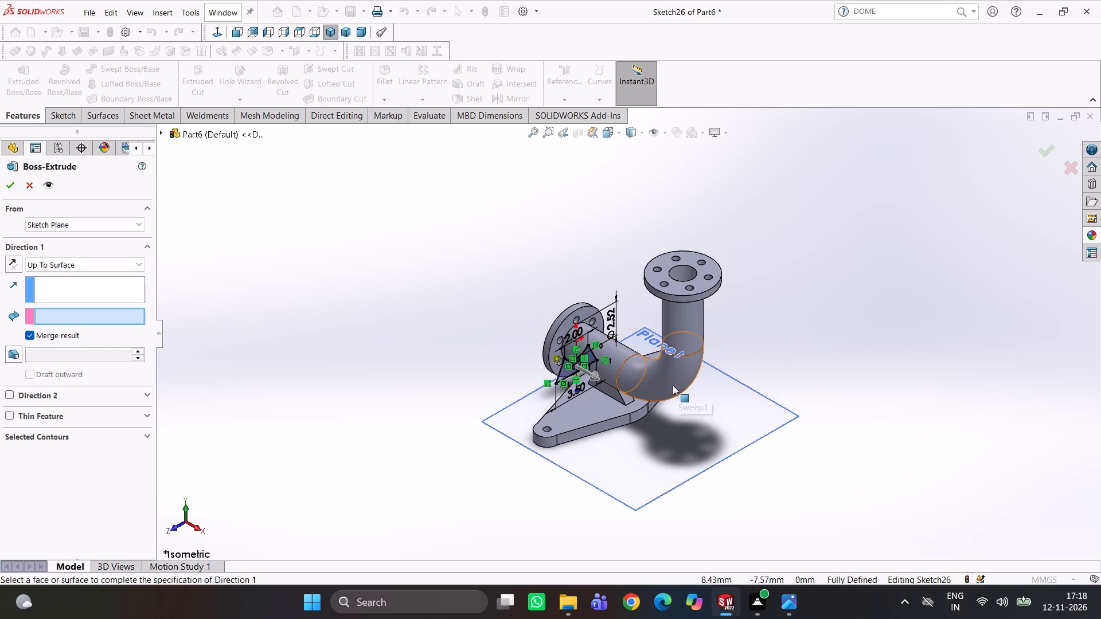
middle_click_drag(569, 387, 568, 337)
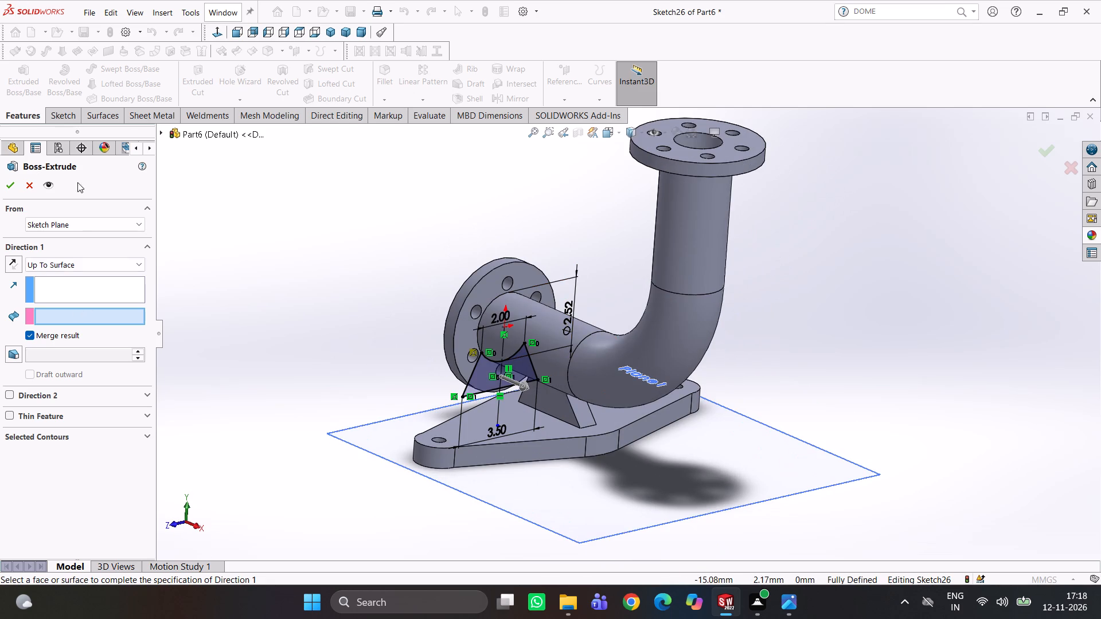
left_click(85, 220)
left_click(79, 228)
left_click(83, 256)
left_click(123, 265)
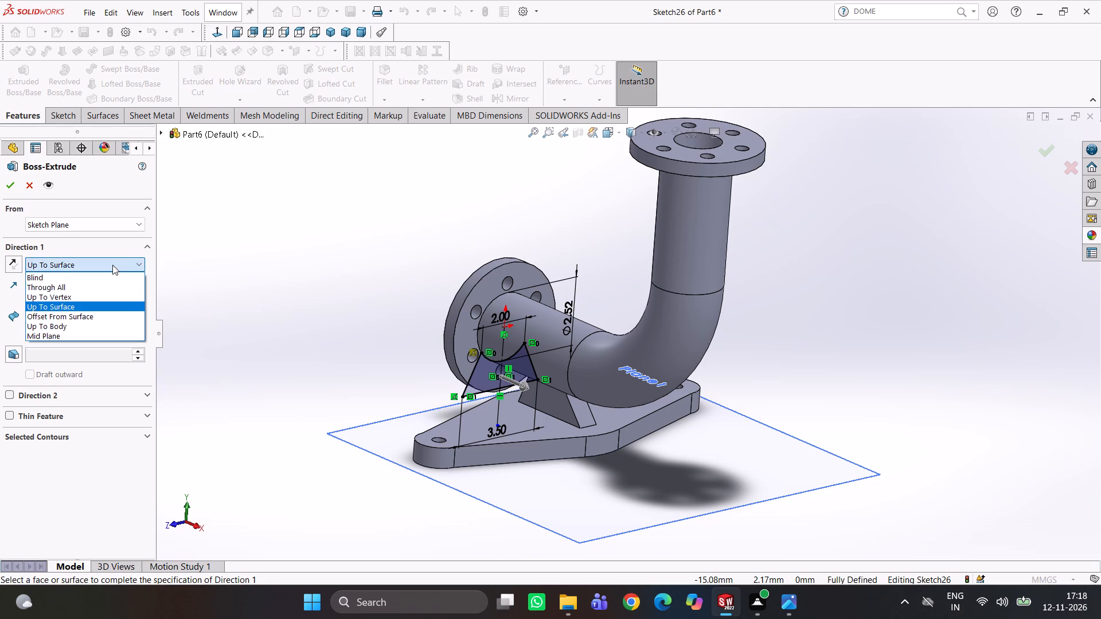
left_click(54, 264)
left_click(69, 229)
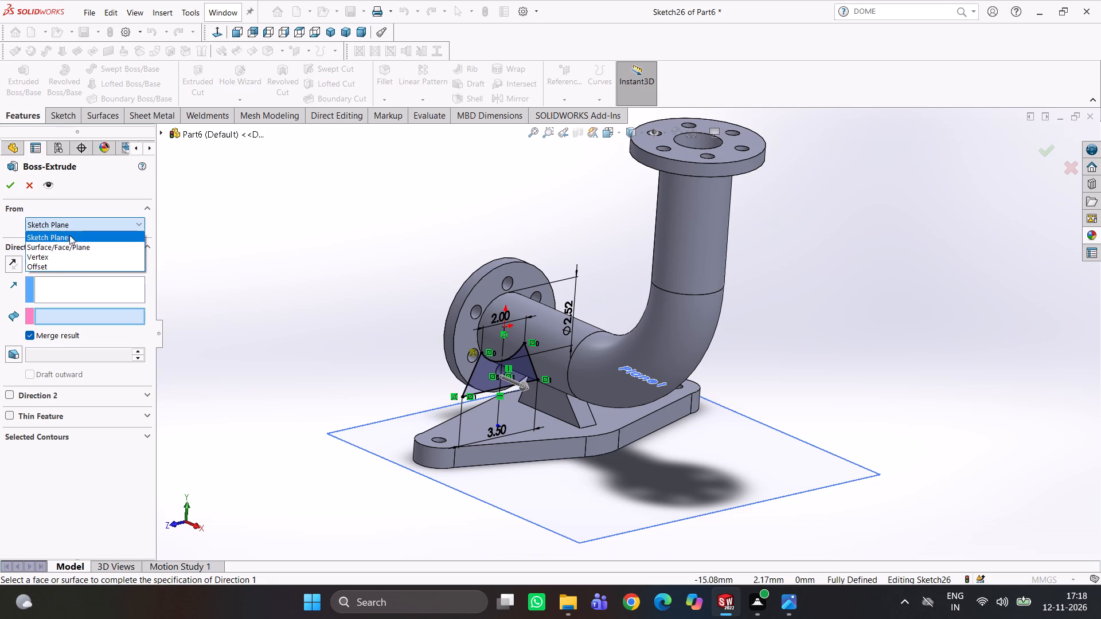
left_click(59, 267)
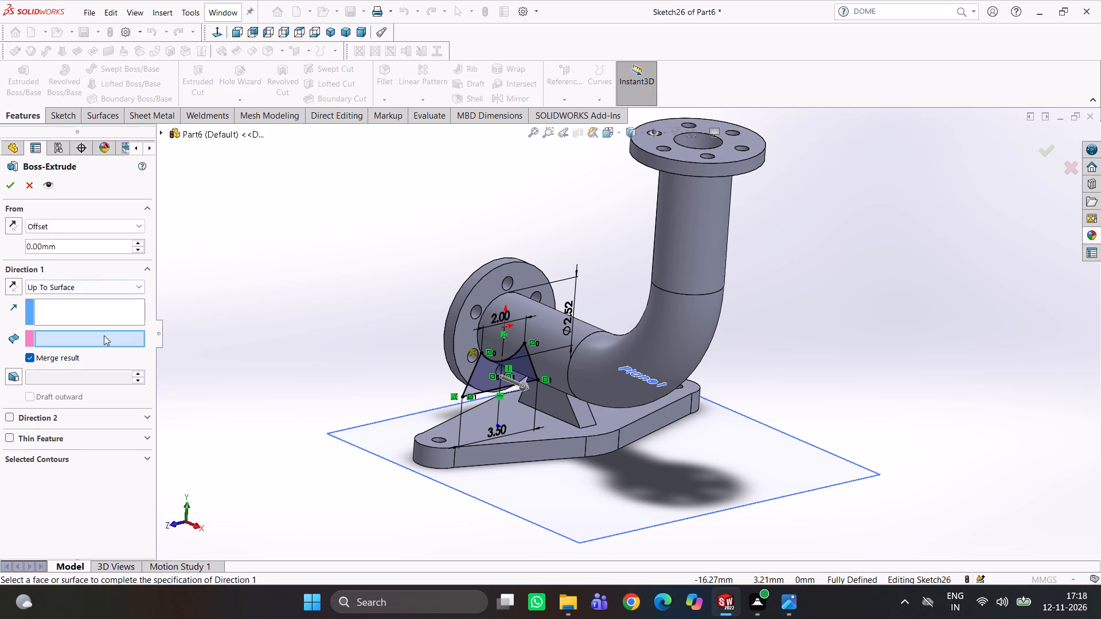
left_click_drag(83, 247, 0, 255)
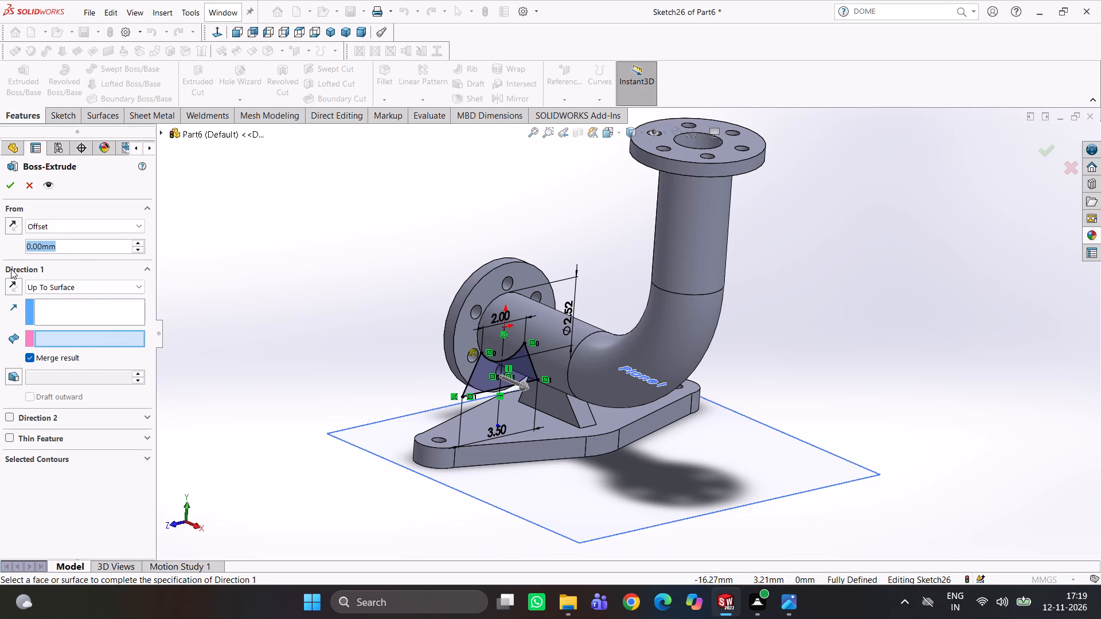
type("10")
key("Return")
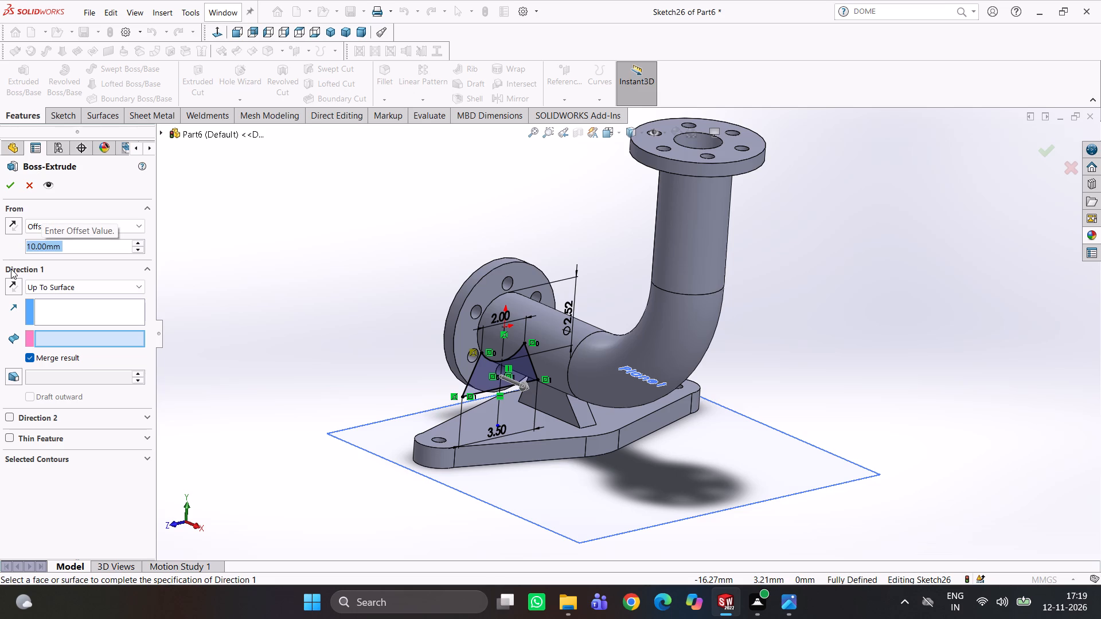
left_click(88, 293)
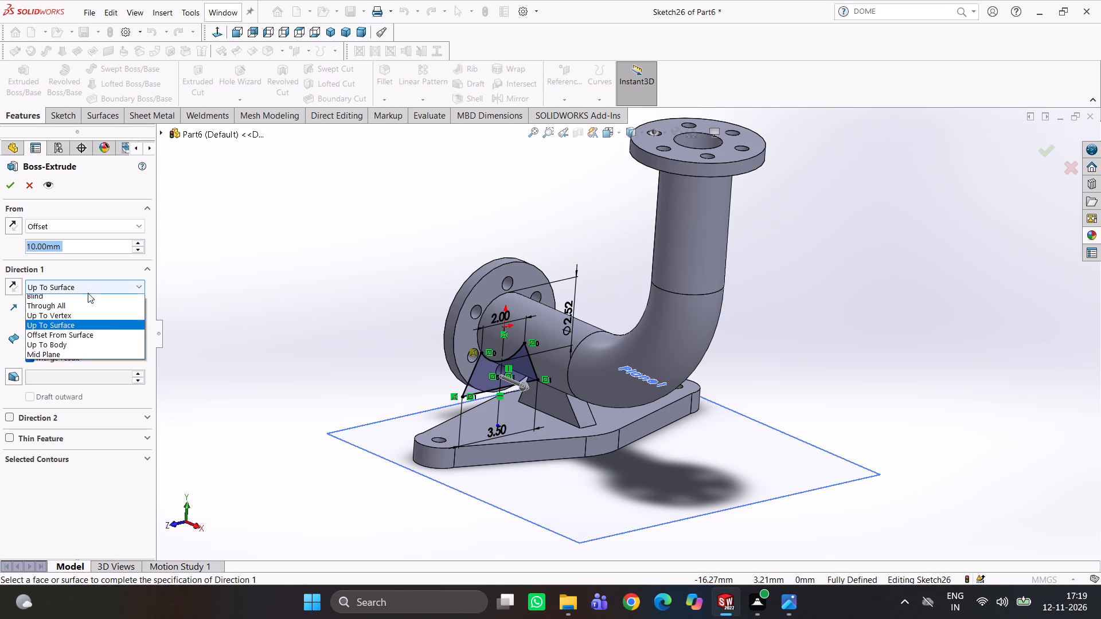
left_click(75, 299)
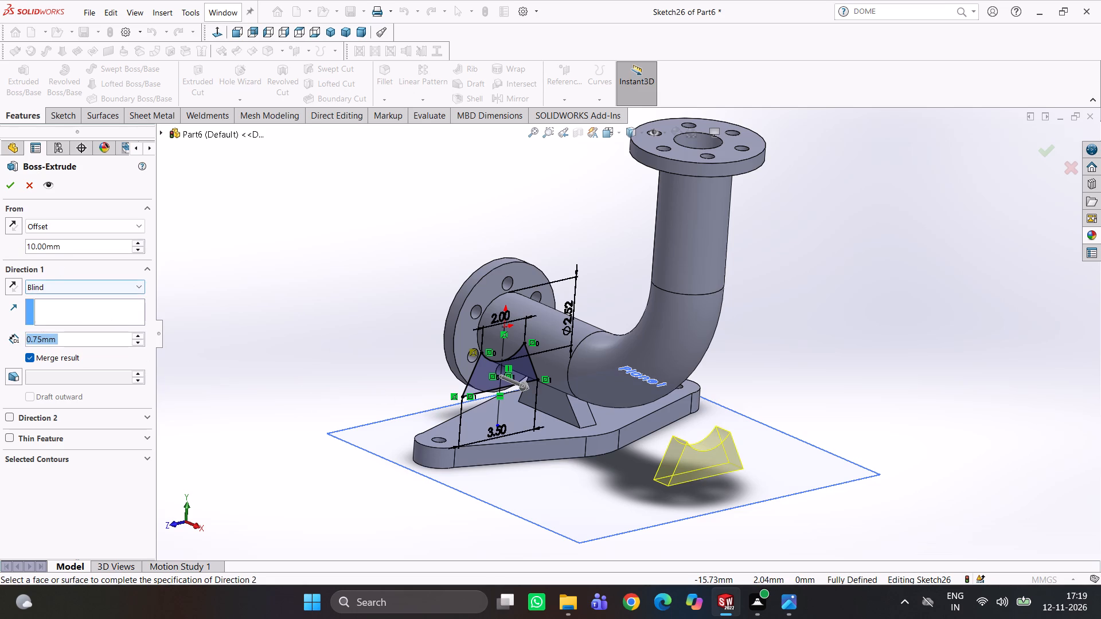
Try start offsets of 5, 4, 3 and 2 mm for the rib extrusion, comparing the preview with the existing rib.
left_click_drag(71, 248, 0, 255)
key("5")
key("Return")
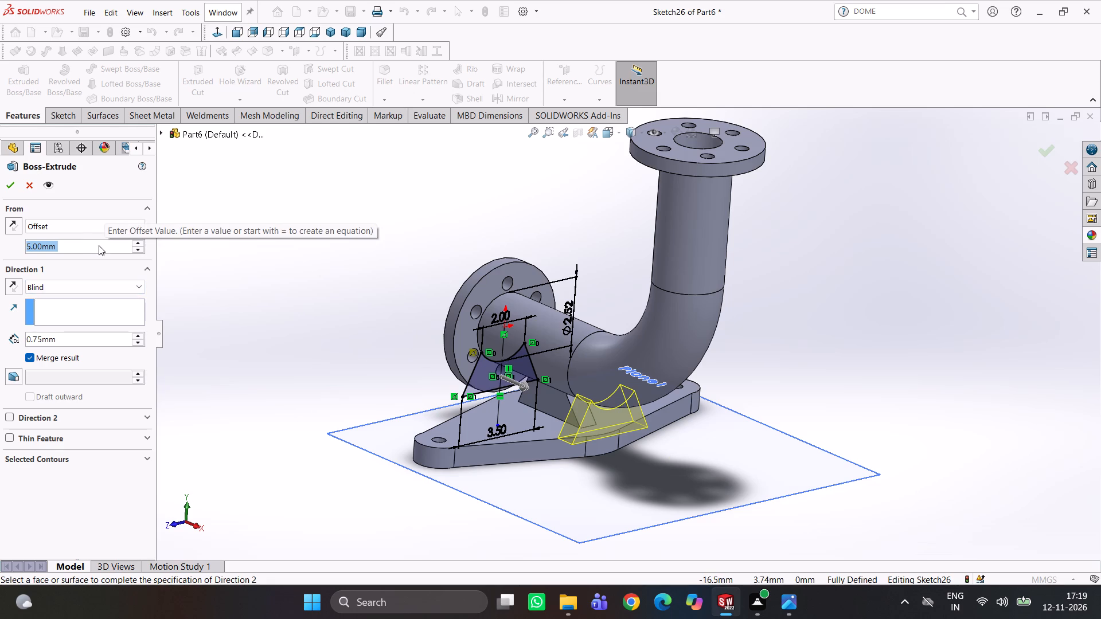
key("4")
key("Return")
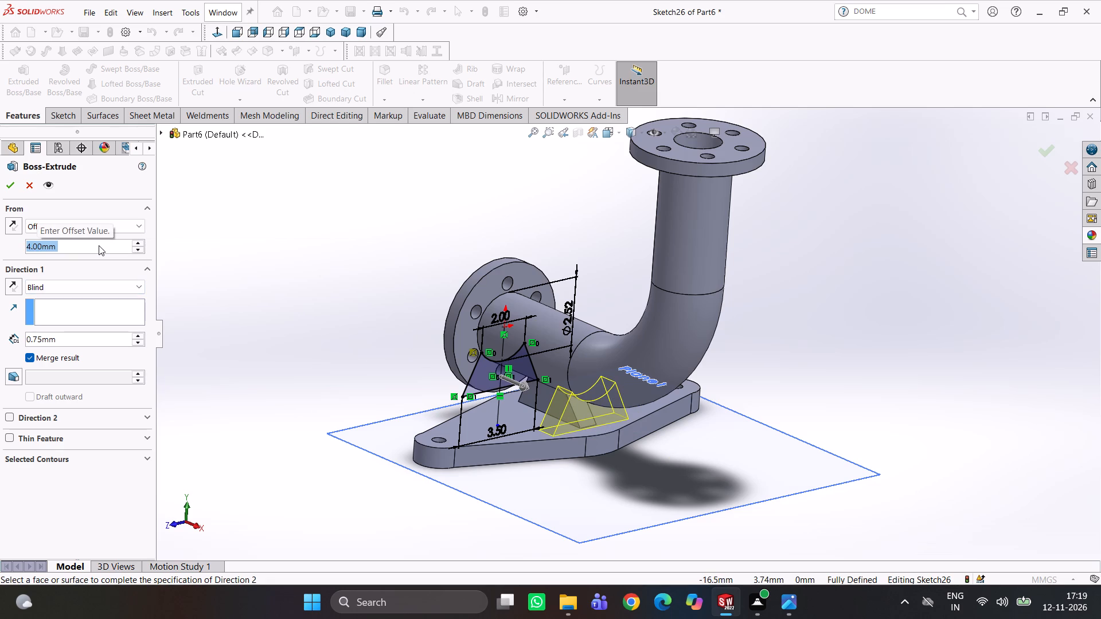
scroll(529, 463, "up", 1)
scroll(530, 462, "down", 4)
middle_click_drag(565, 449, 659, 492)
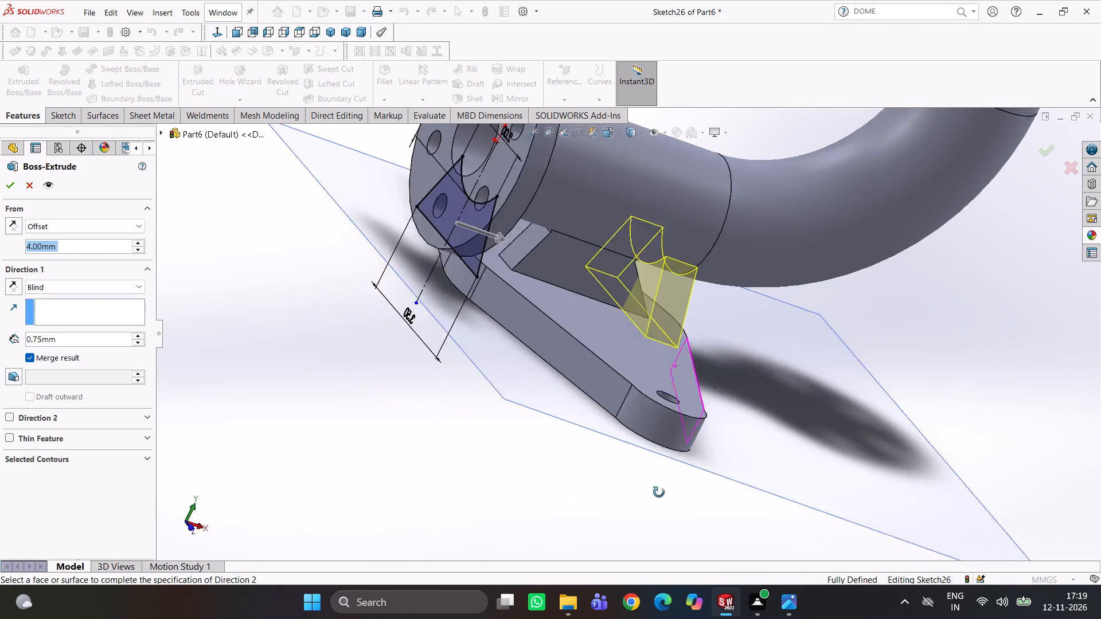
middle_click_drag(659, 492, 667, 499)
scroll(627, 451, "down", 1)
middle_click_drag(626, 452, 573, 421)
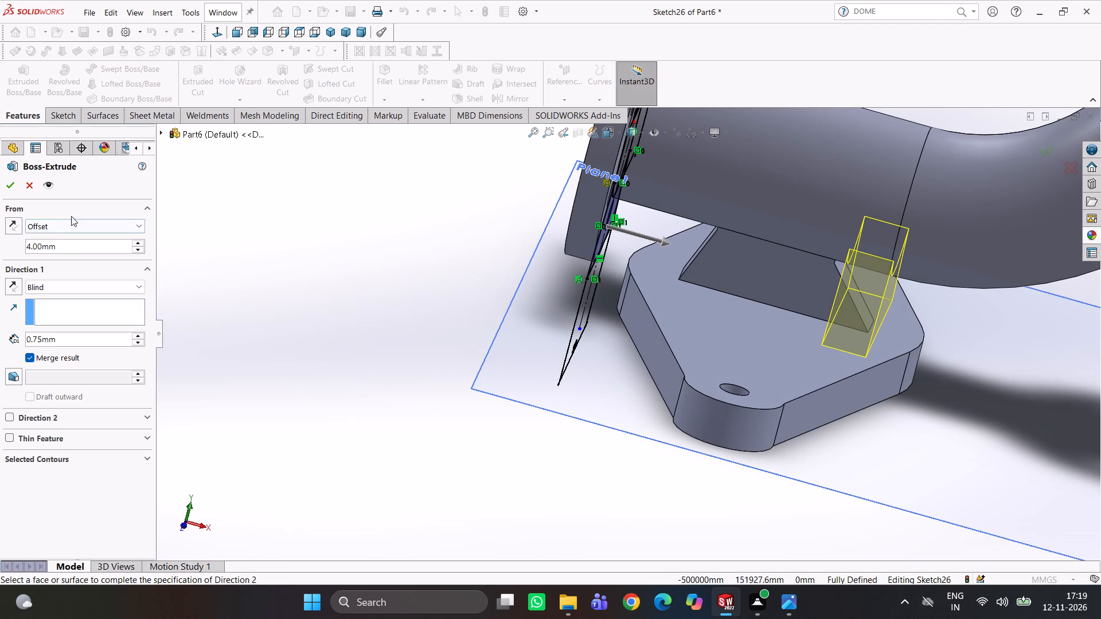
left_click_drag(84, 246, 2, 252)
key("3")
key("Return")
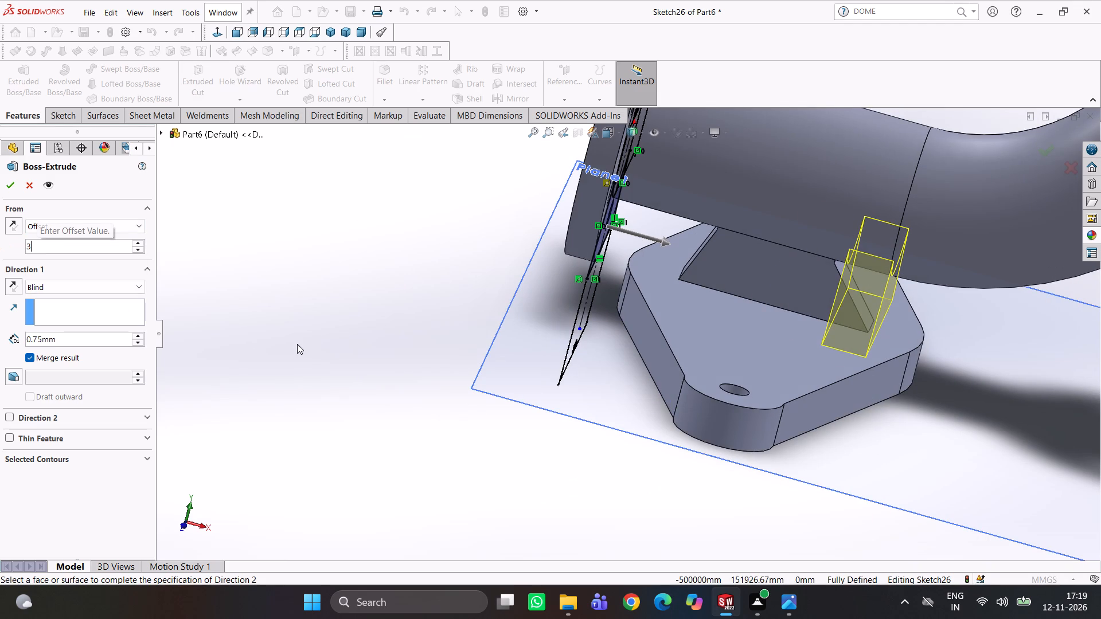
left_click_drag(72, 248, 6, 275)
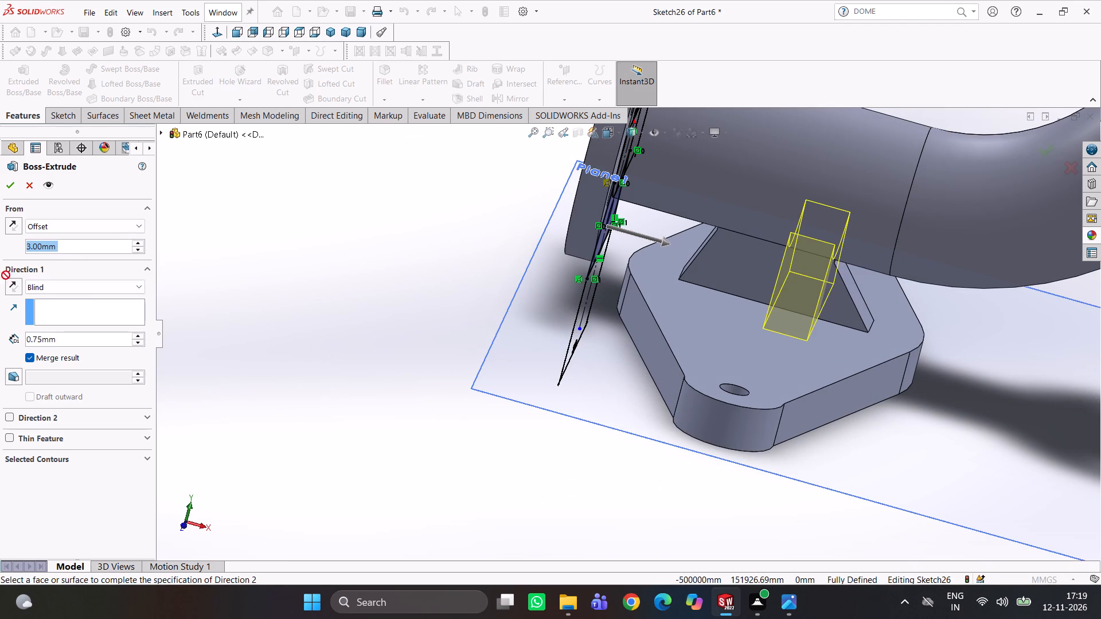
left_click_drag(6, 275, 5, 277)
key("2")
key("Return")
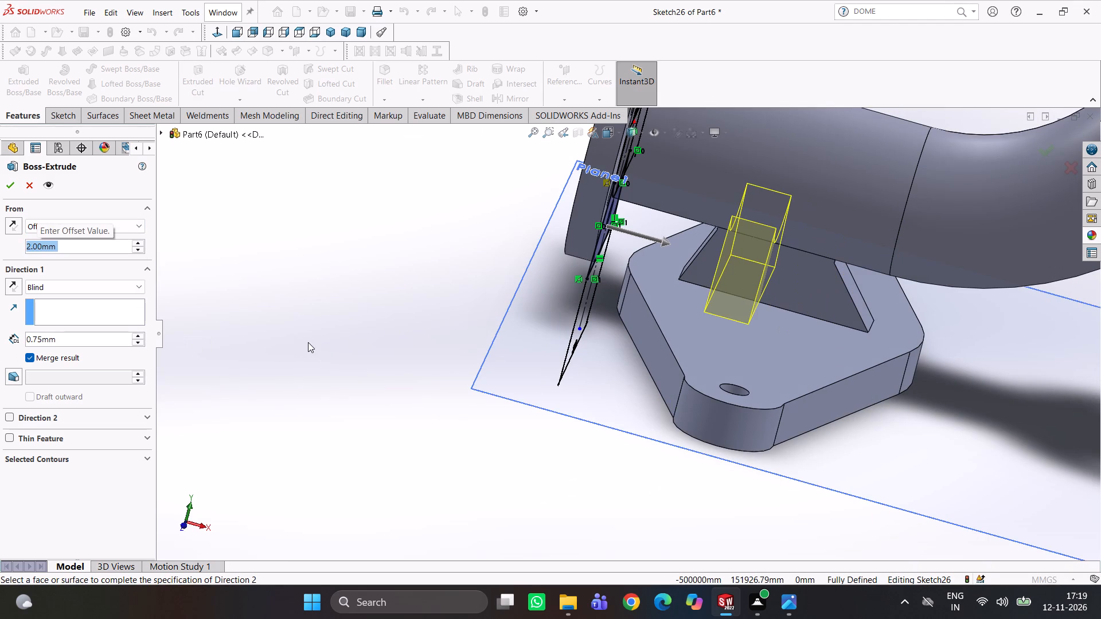
Set the rib extrusion's start offset to 2.5 mm and complete it as a 0.75 mm Blind extrusion.
type("2.5")
key("Return")
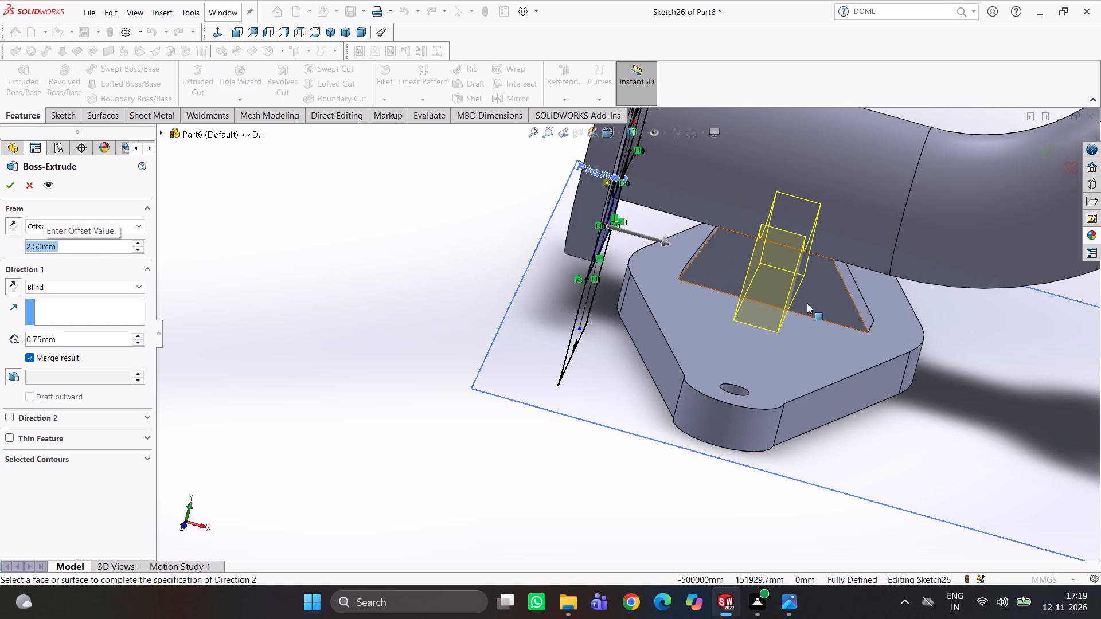
middle_click_drag(807, 303, 894, 299)
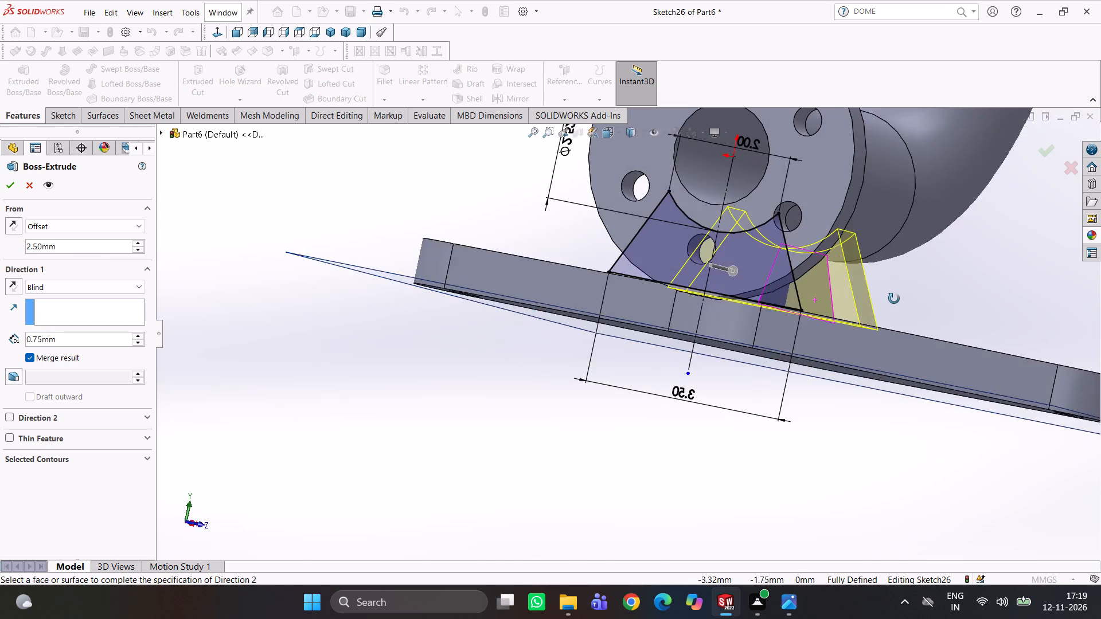
middle_click_drag(894, 299, 870, 299)
left_click(12, 186)
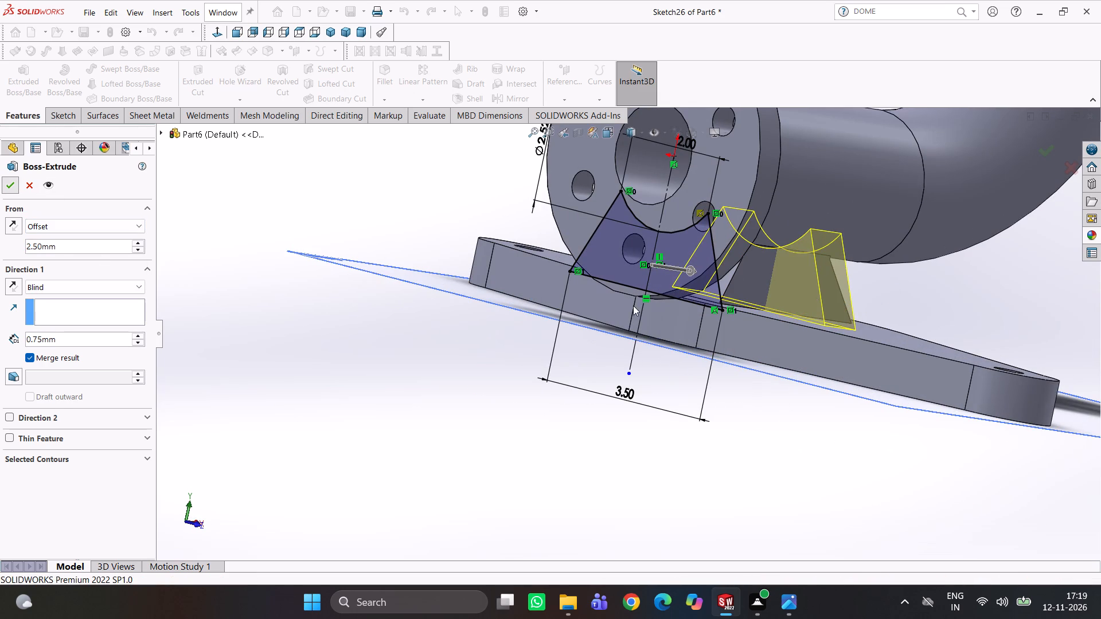
Examine the crossing ribs between the pipe and the mount plate from several sides and close up.
middle_click_drag(792, 303, 715, 312)
scroll(793, 339, "up", 1)
middle_click_drag(782, 338, 638, 288)
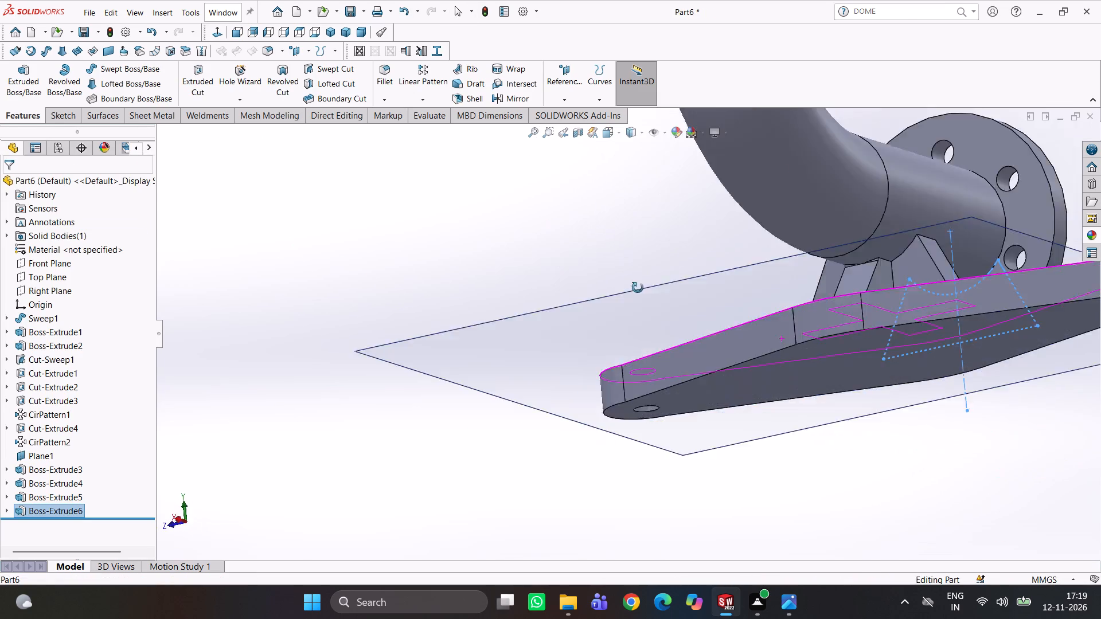
middle_click_drag(638, 288, 625, 349)
scroll(847, 300, "down", 6)
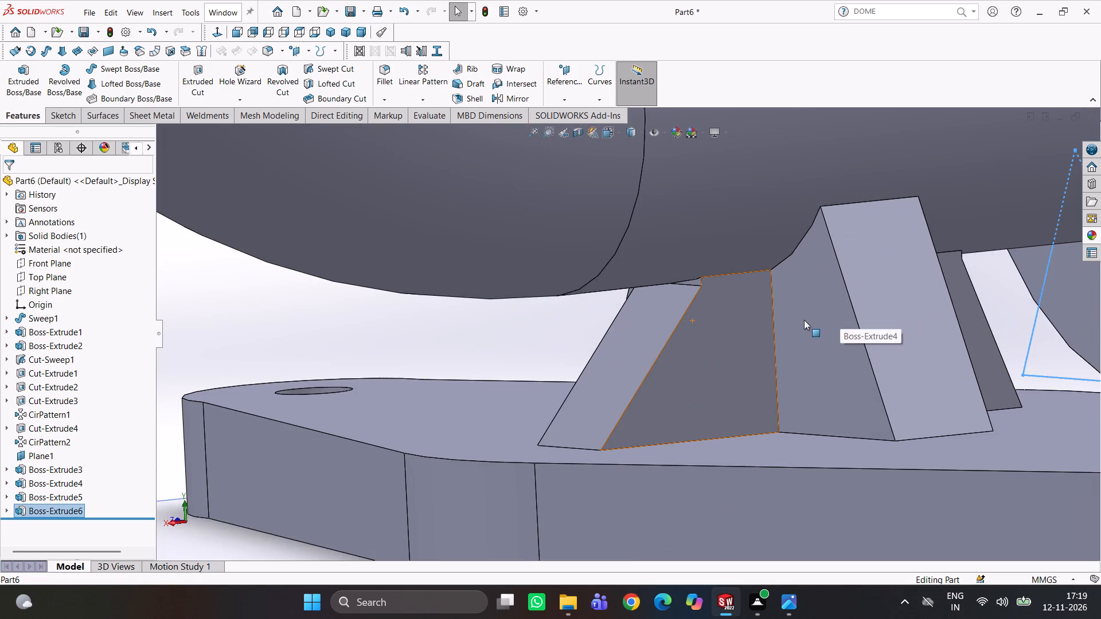
middle_click_drag(799, 330, 782, 358)
scroll(696, 309, "down", 3)
middle_click_drag(705, 297, 732, 243)
scroll(722, 320, "up", 2)
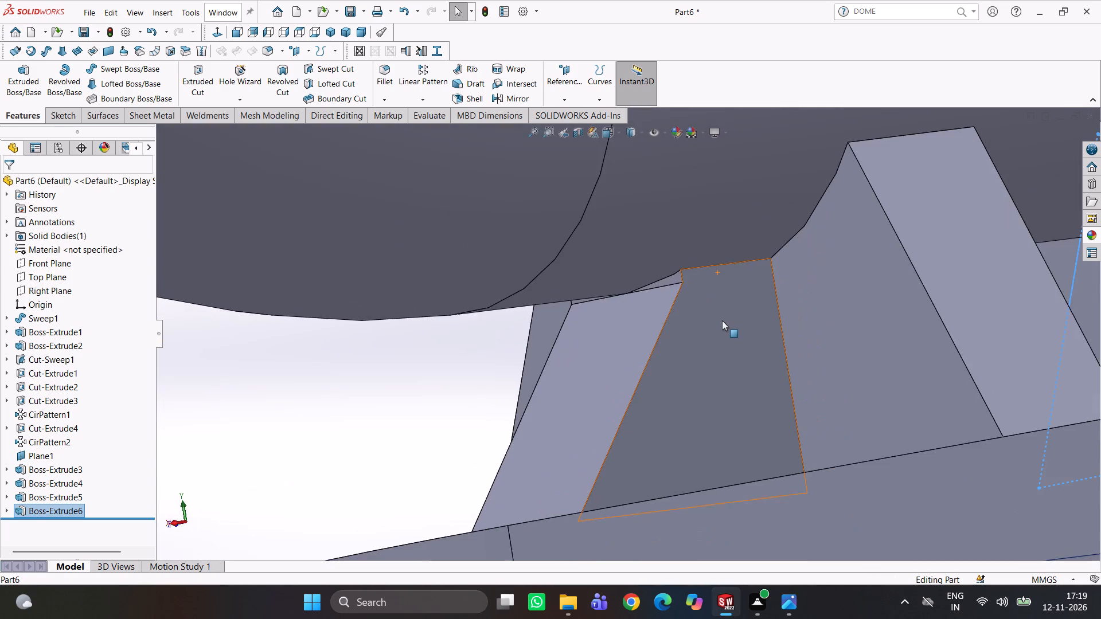
middle_click_drag(722, 321, 767, 326)
scroll(767, 326, "up", 5)
middle_click_drag(781, 331, 853, 314)
scroll(845, 323, "up", 4)
middle_click_drag(831, 324, 865, 324)
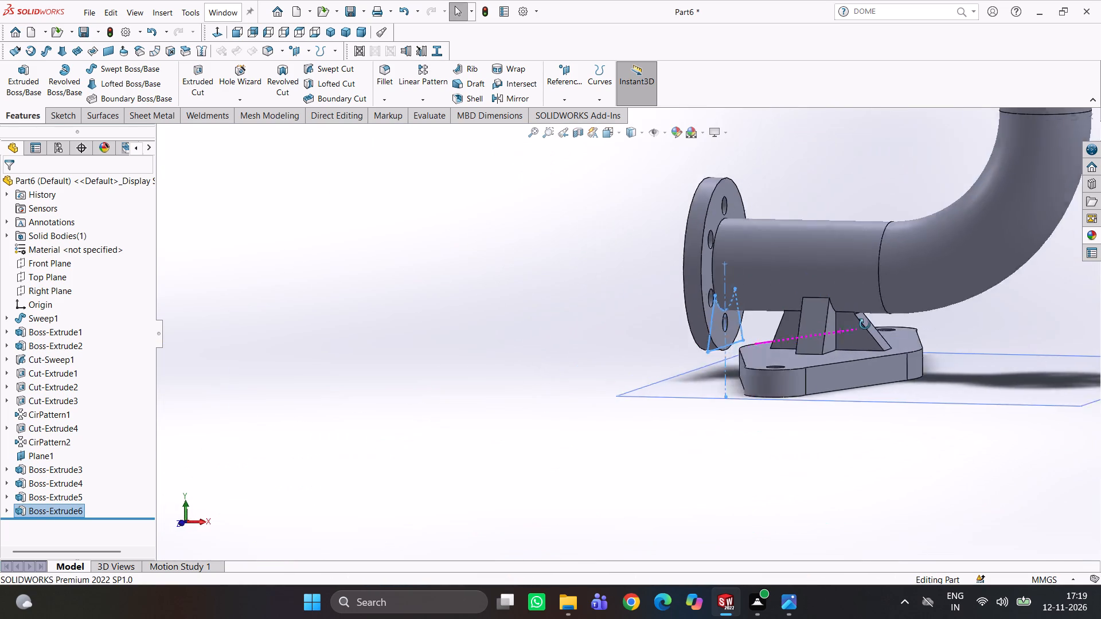
middle_click_drag(865, 324, 875, 331)
scroll(854, 356, "down", 1)
left_click(491, 347)
scroll(819, 386, "up", 4)
middle_click_drag(834, 385, 897, 350)
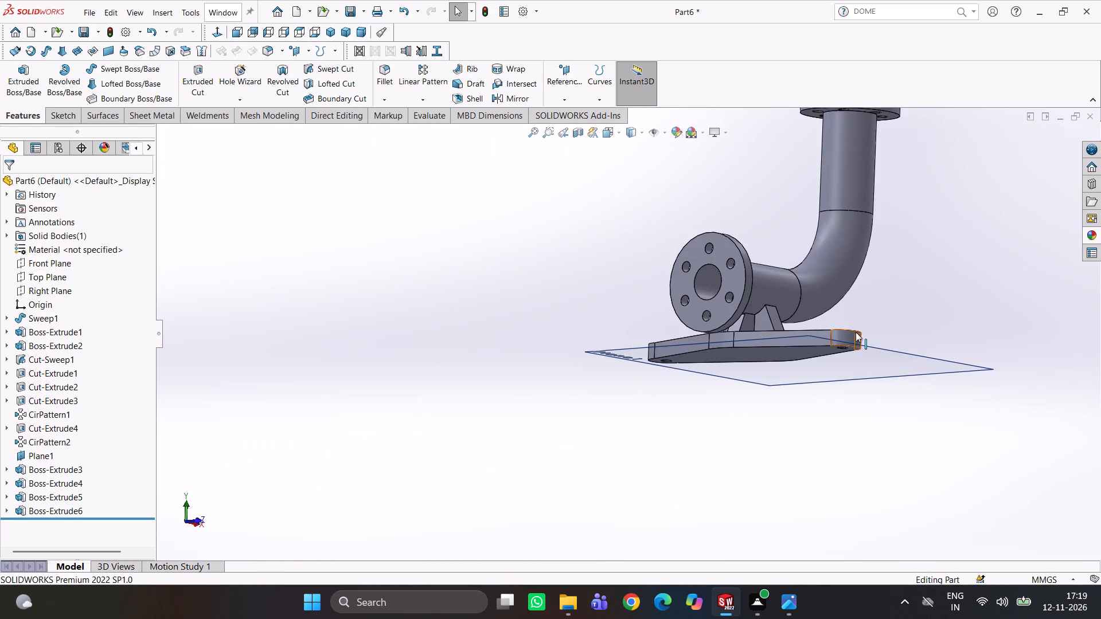
scroll(853, 332, "down", 3)
middle_click_drag(842, 340, 787, 398)
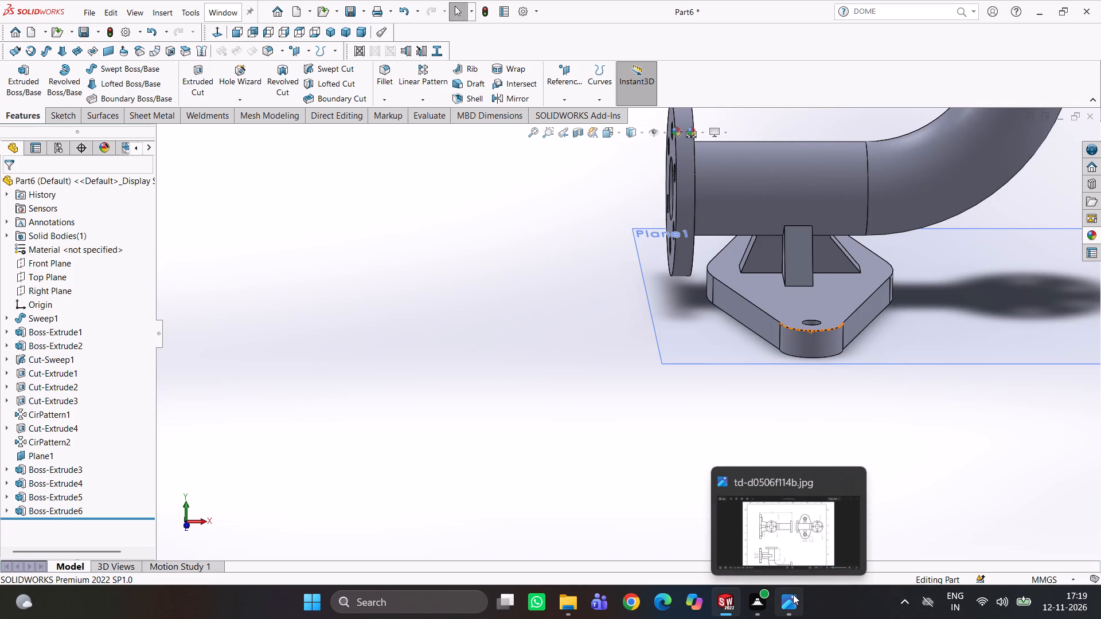
Switch to the reference drawing in Photos and check the rib and mount plate views.
left_click(792, 524)
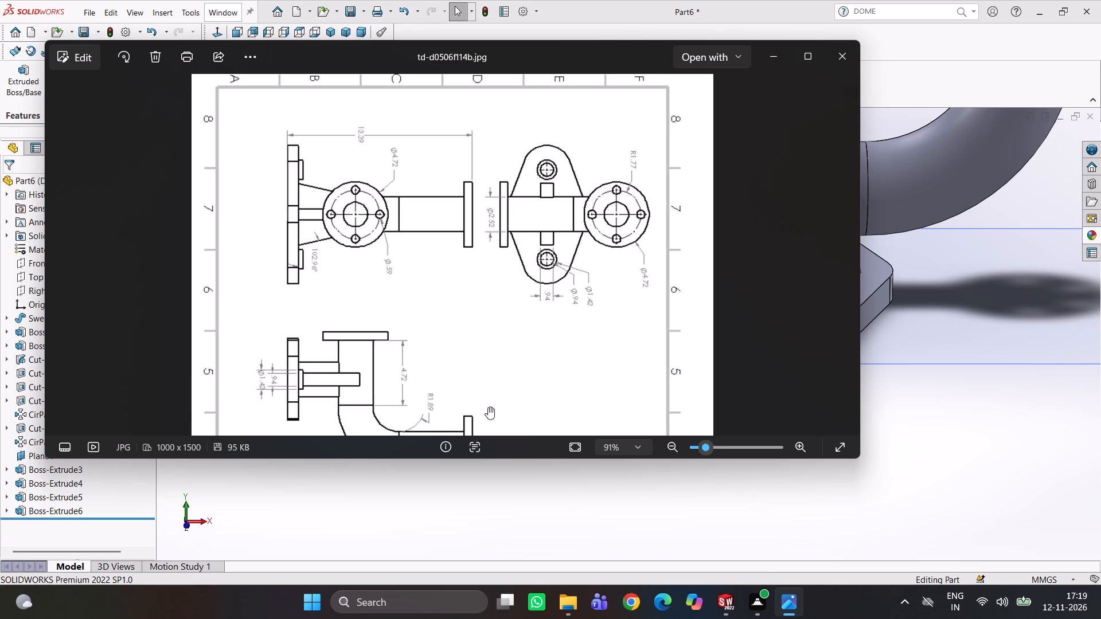
scroll(495, 403, "up", 2)
scroll(495, 403, "down", 6)
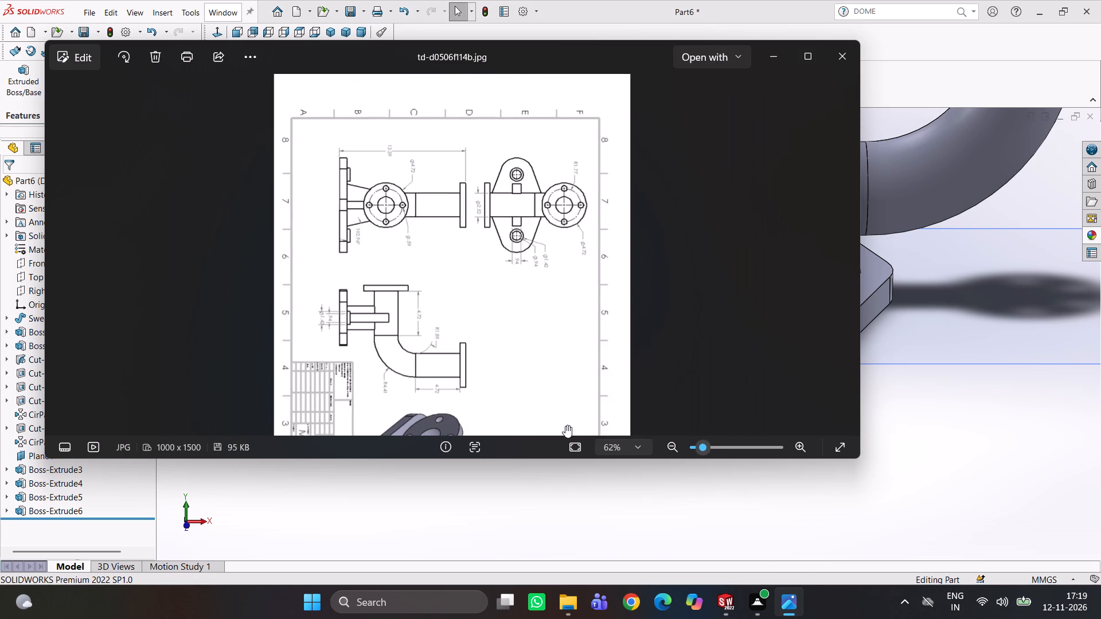
scroll(498, 520, "down", 5)
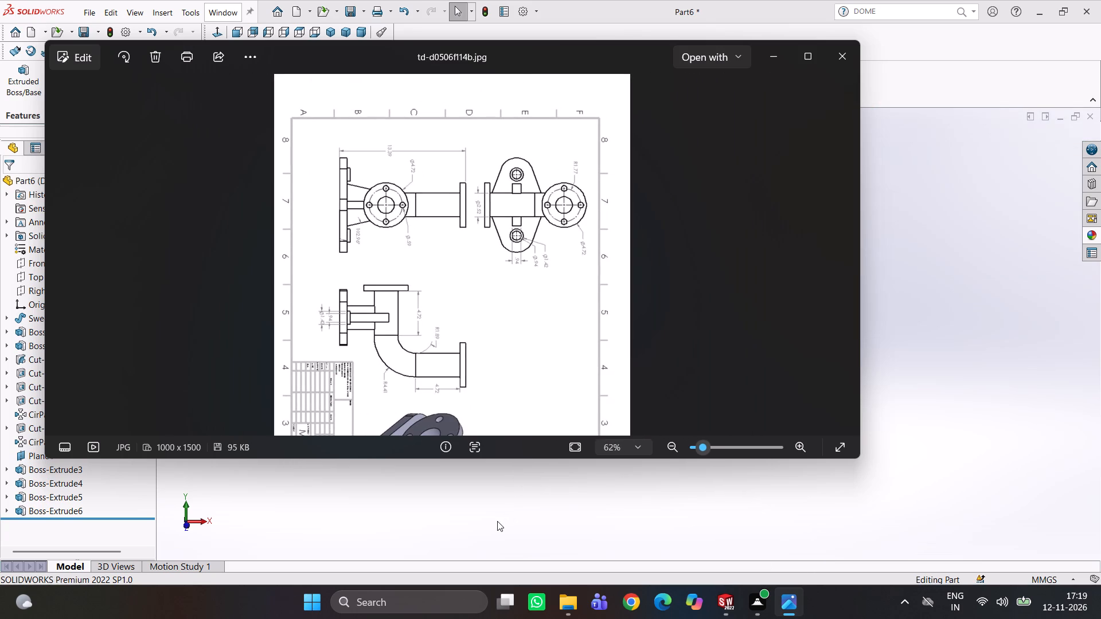
Check the whole reference drawing sheet, including the isometric view of the flanged pipe.
scroll(495, 386, "down", 4)
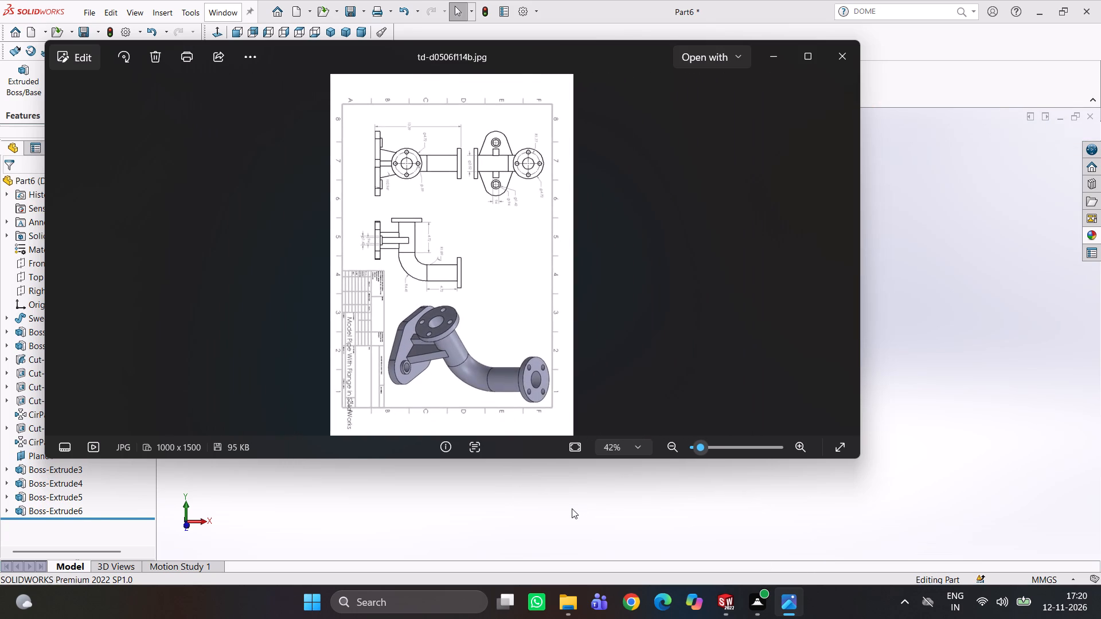
Switch back to SolidWorks and hide Plane1 beneath the pipe model.
left_click(572, 508)
scroll(590, 475, "up", 11)
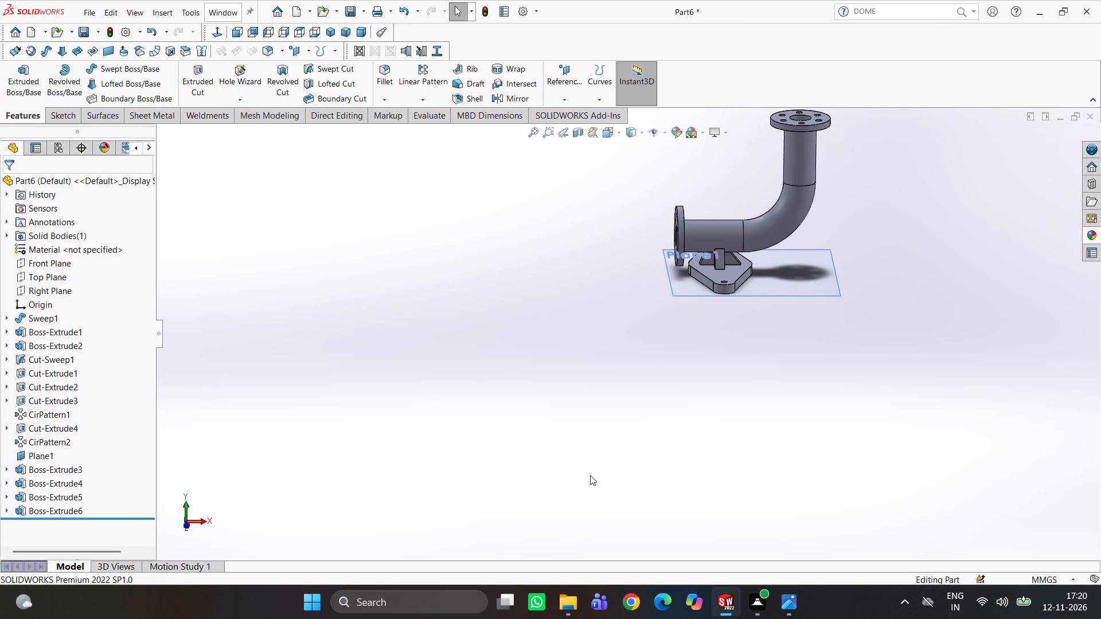
middle_click_drag(683, 319, 712, 428)
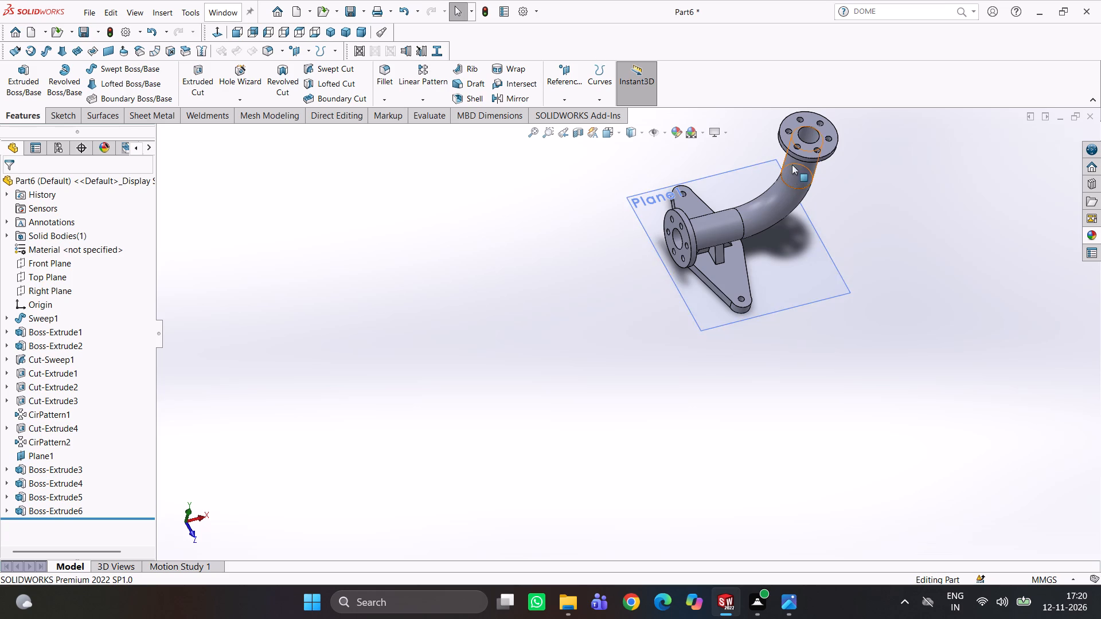
left_click(892, 291)
right_click(800, 267)
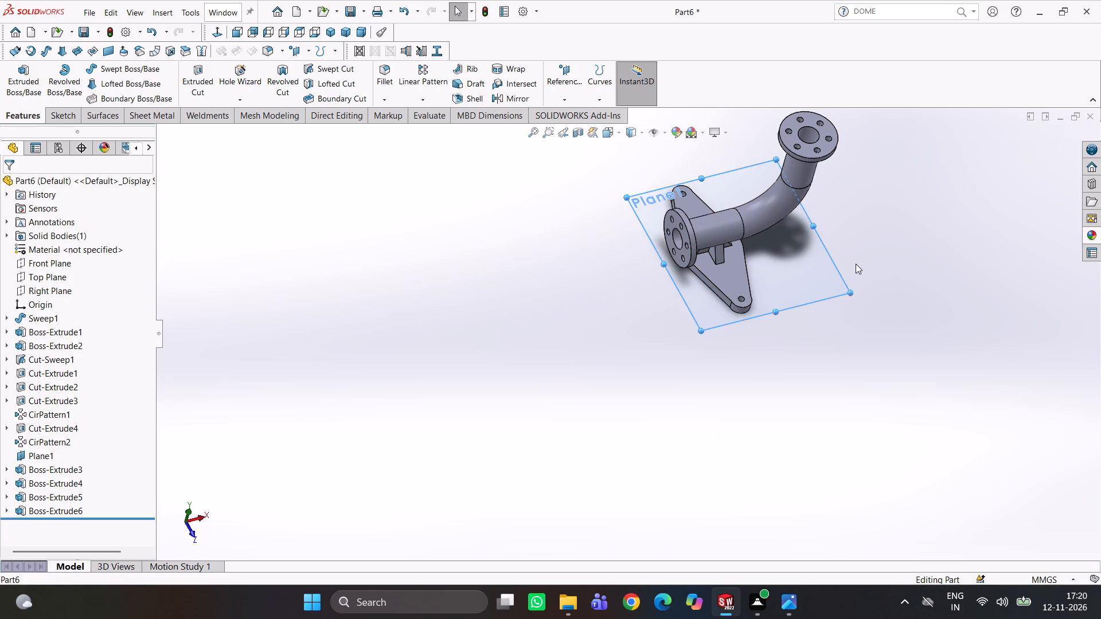
left_click(846, 252)
Examine the flange, ribs and mount plate holes from several sides and close up.
middle_click_drag(817, 284, 873, 303)
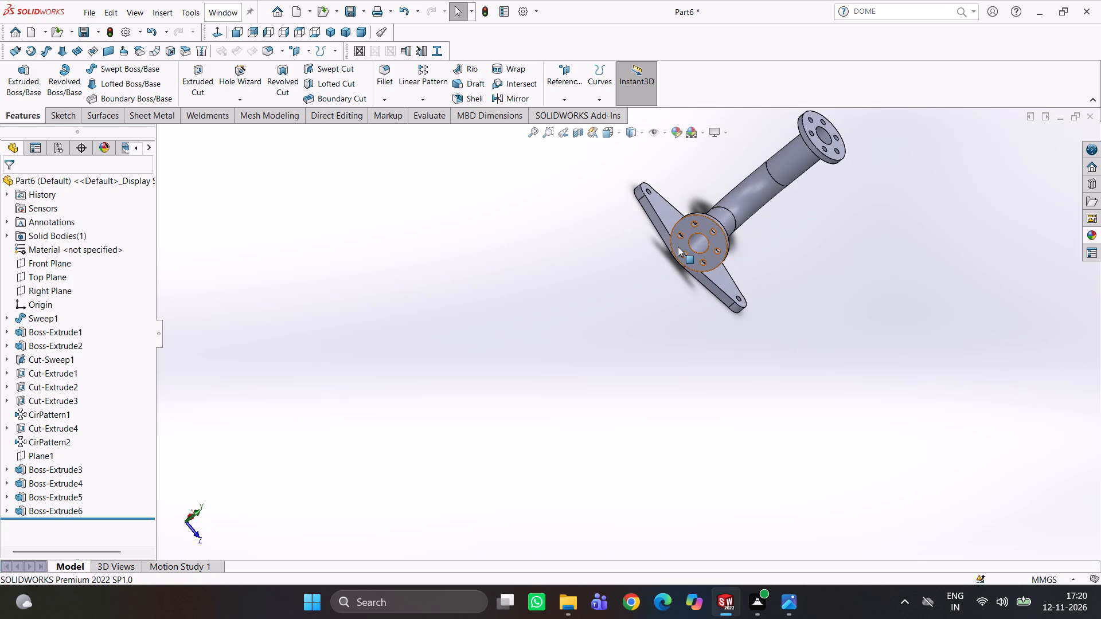
scroll(678, 246, "down", 4)
middle_click_drag(799, 258, 748, 171)
scroll(776, 261, "down", 3)
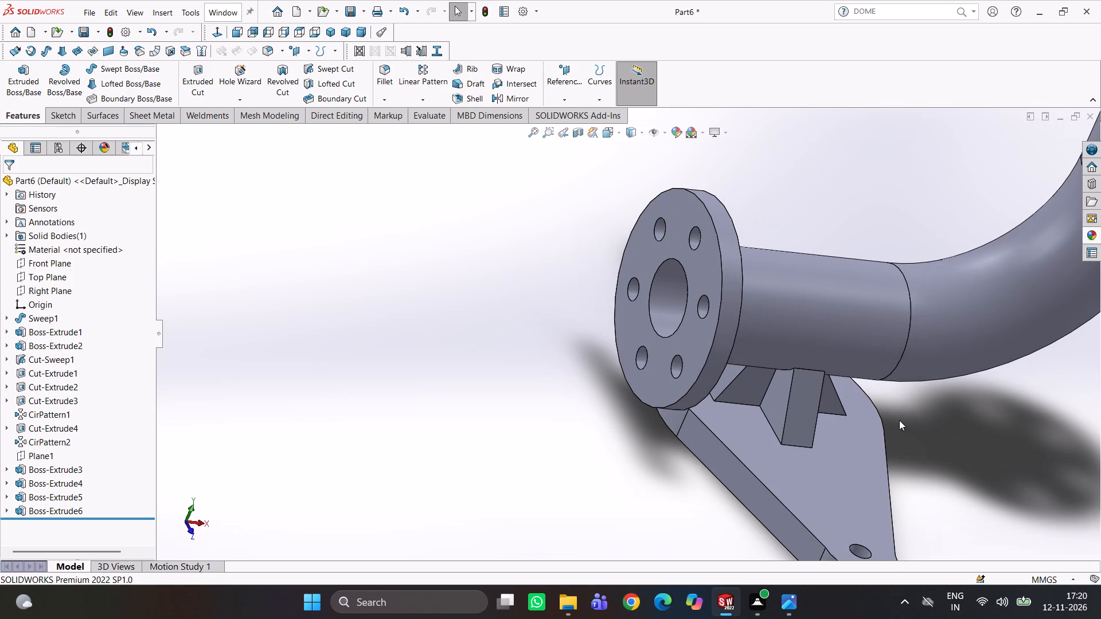
scroll(883, 430, "up", 1)
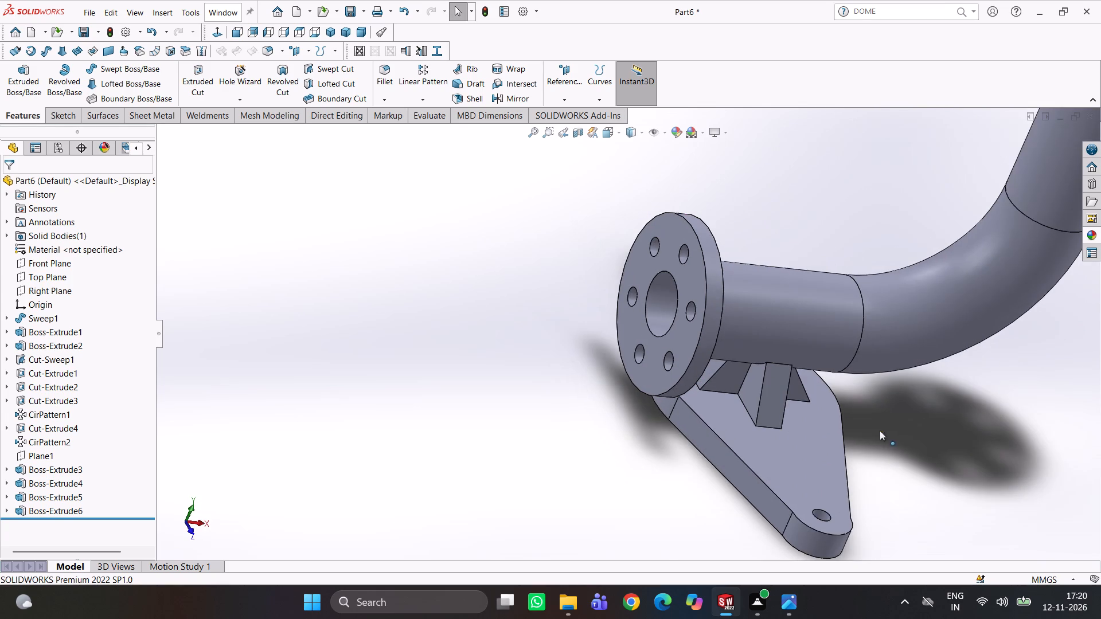
middle_click_drag(874, 431, 822, 441)
scroll(783, 498, "down", 1)
middle_click_drag(783, 498, 800, 527)
scroll(759, 529, "up", 2)
middle_click_drag(733, 513, 733, 515)
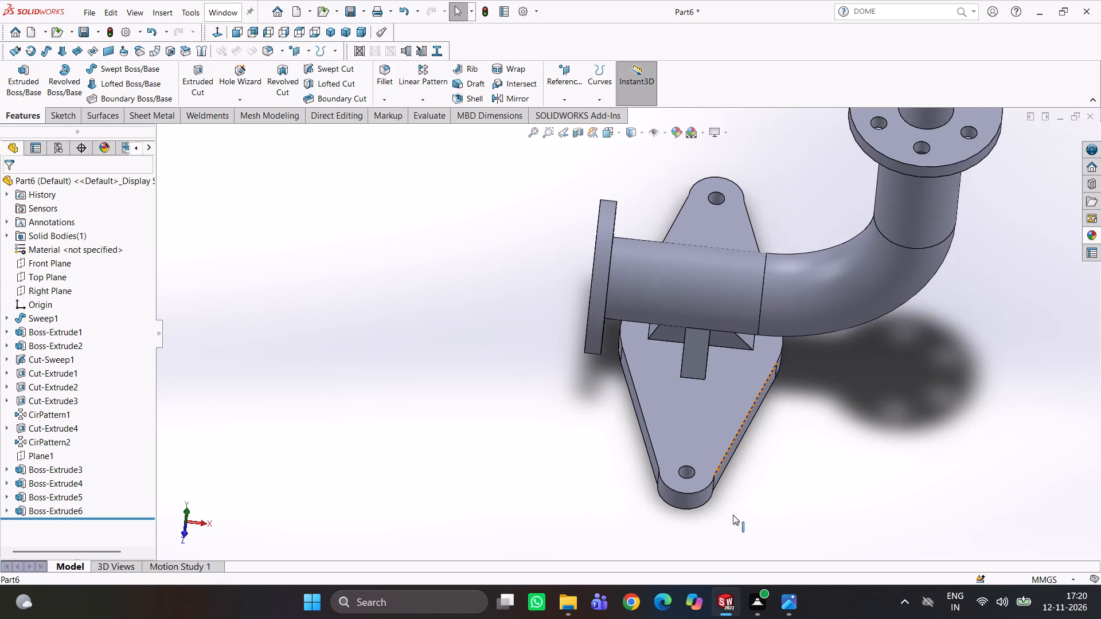
middle_click_drag(733, 515, 738, 565)
scroll(703, 510, "down", 6)
middle_click_drag(674, 435, 690, 503)
scroll(612, 306, "up", 7)
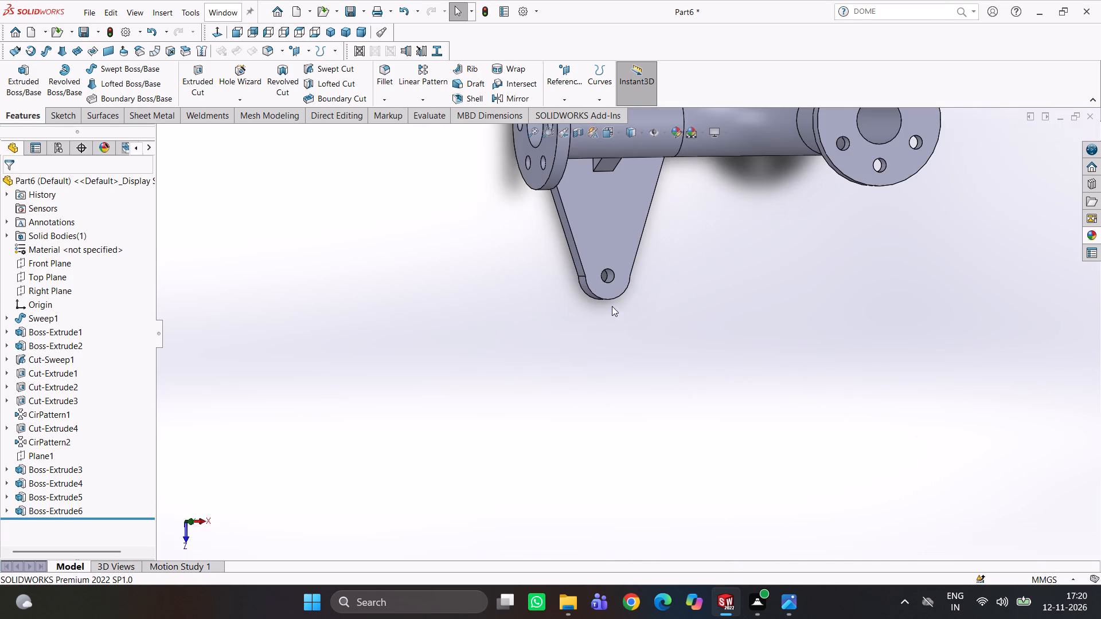
On the mount plate's pipe-side face, sketch circles concentric with its two mounting holes, about 0.45 mm and 0.42 mm in radius.
middle_click_drag(633, 291, 589, 216)
scroll(599, 229, "down", 3)
scroll(644, 288, "down", 4)
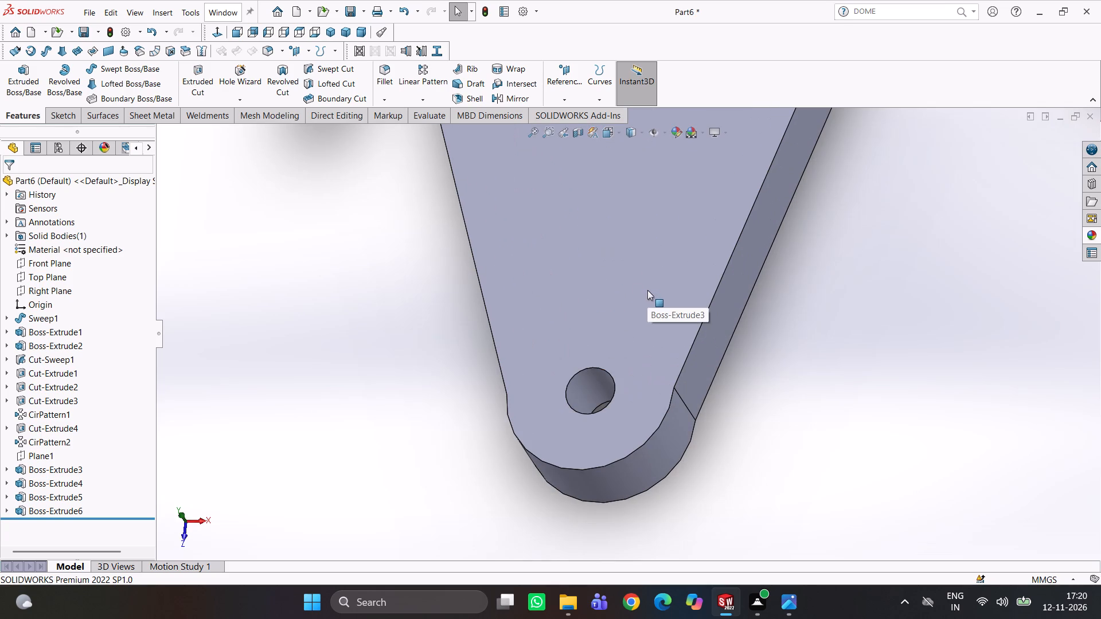
left_click(639, 374)
left_click(695, 337)
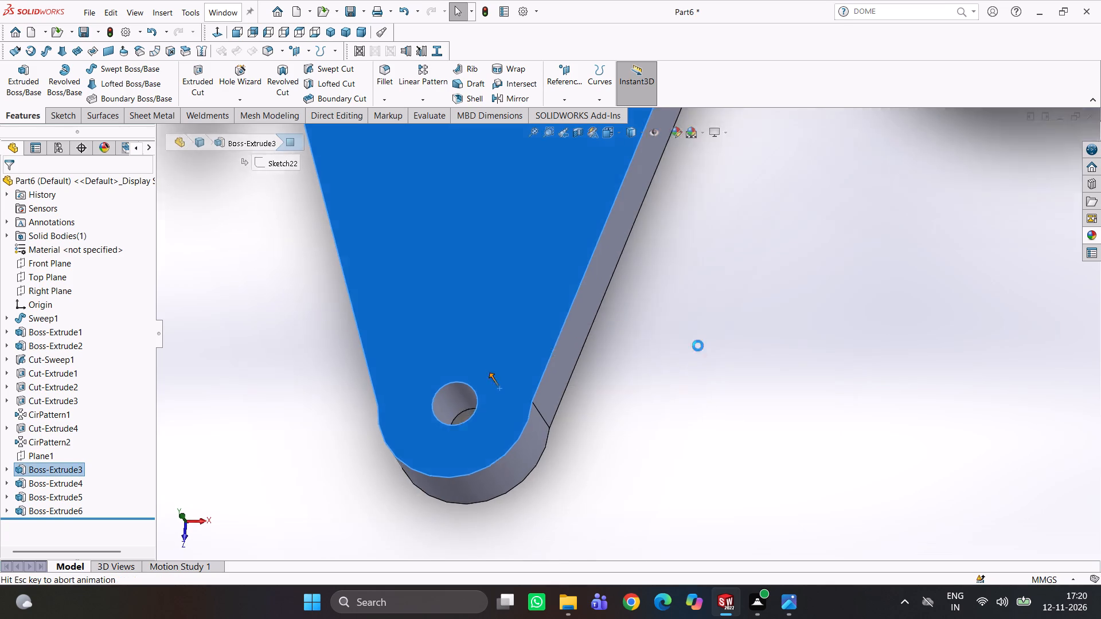
right_click_drag(693, 433, 844, 444)
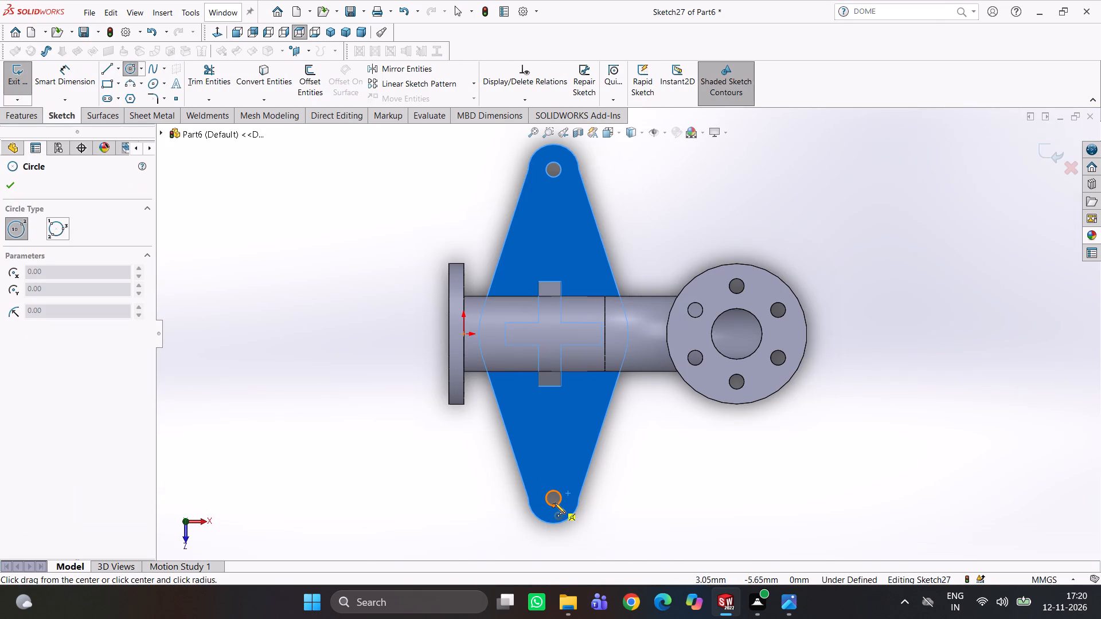
left_click(556, 499)
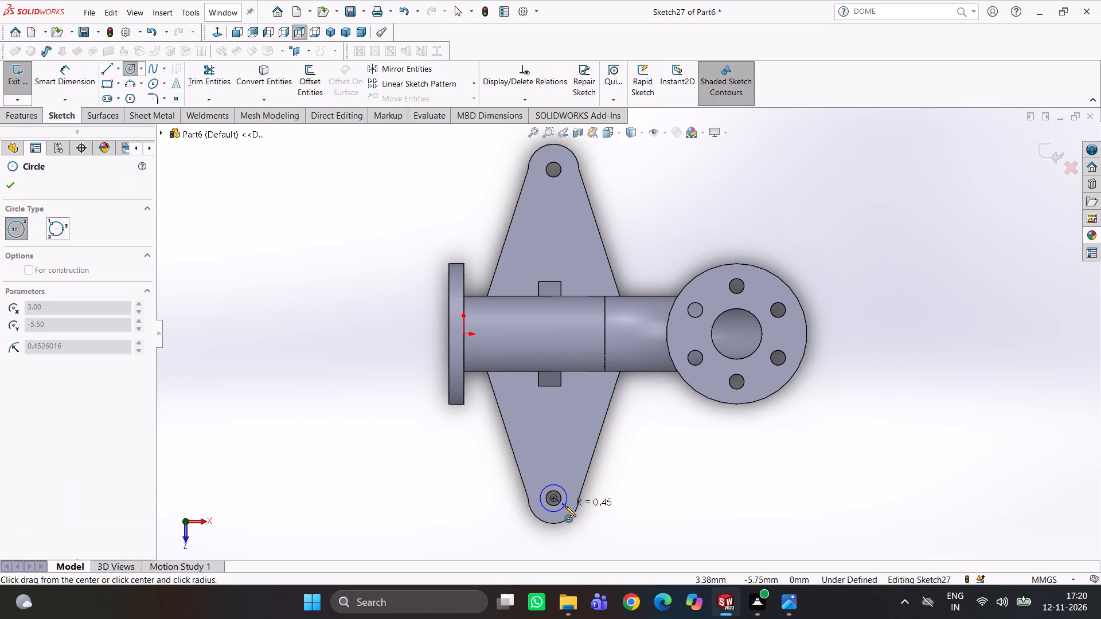
left_click(565, 506)
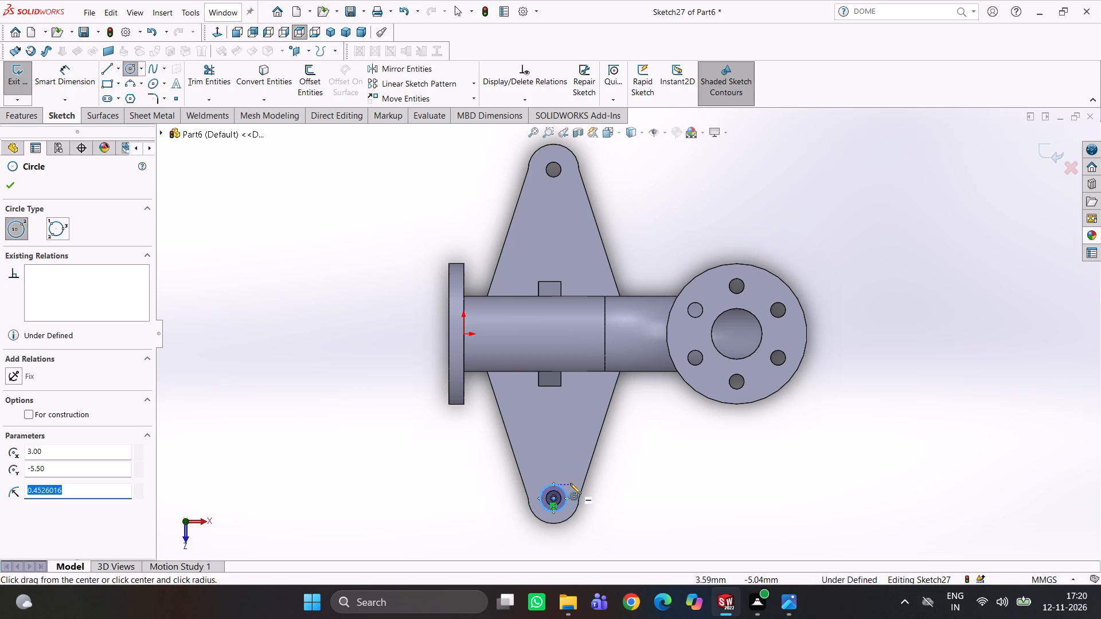
scroll(557, 423, "up", 1)
scroll(573, 219, "down", 3)
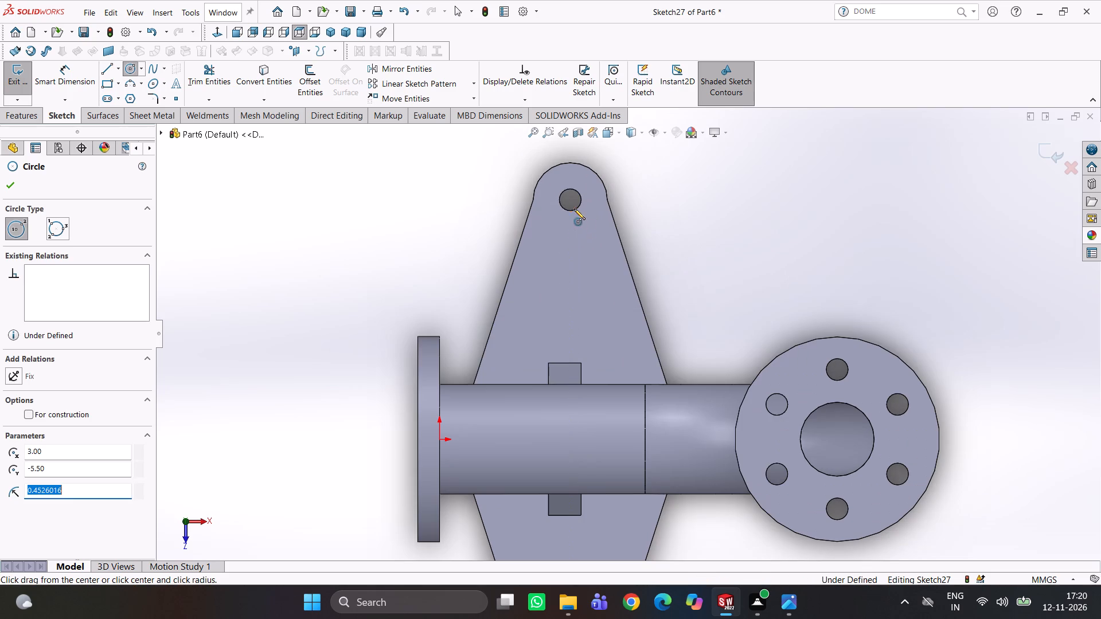
left_click(571, 200)
left_click(582, 214)
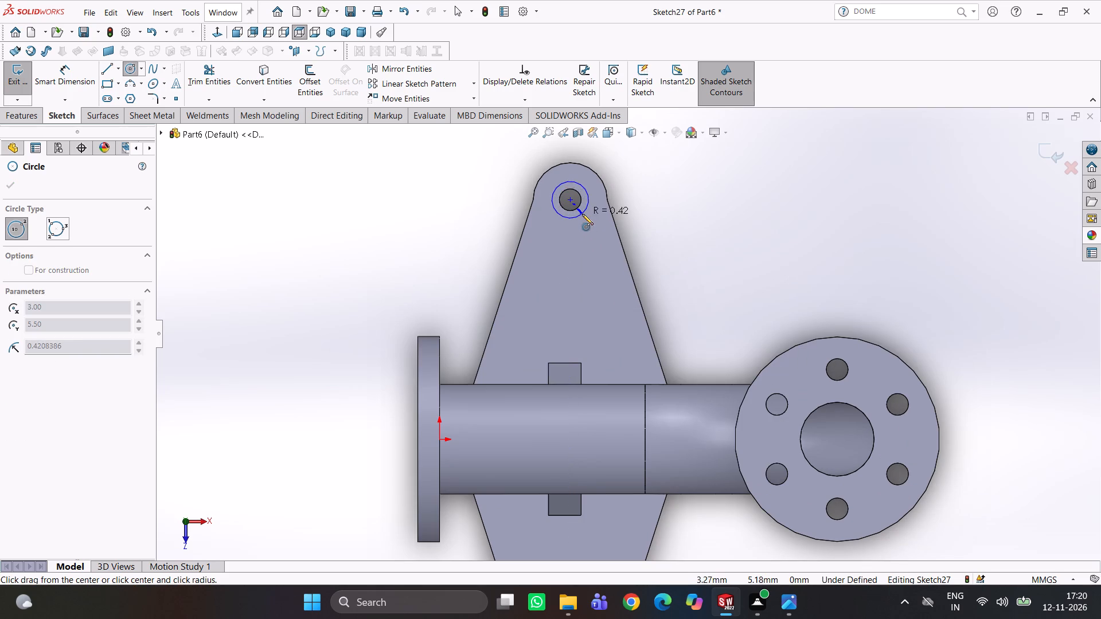
Dimension both circles around the mounting holes to a diameter of 1 mm.
right_click_drag(721, 266, 681, 181)
left_click(583, 185)
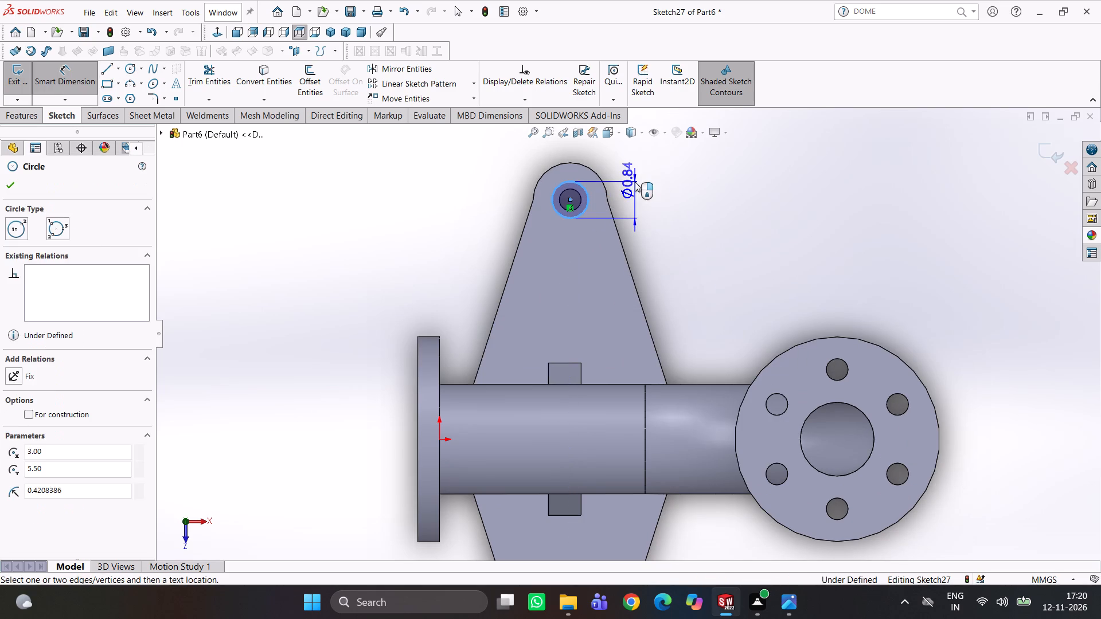
left_click(641, 182)
key("1")
key("Return")
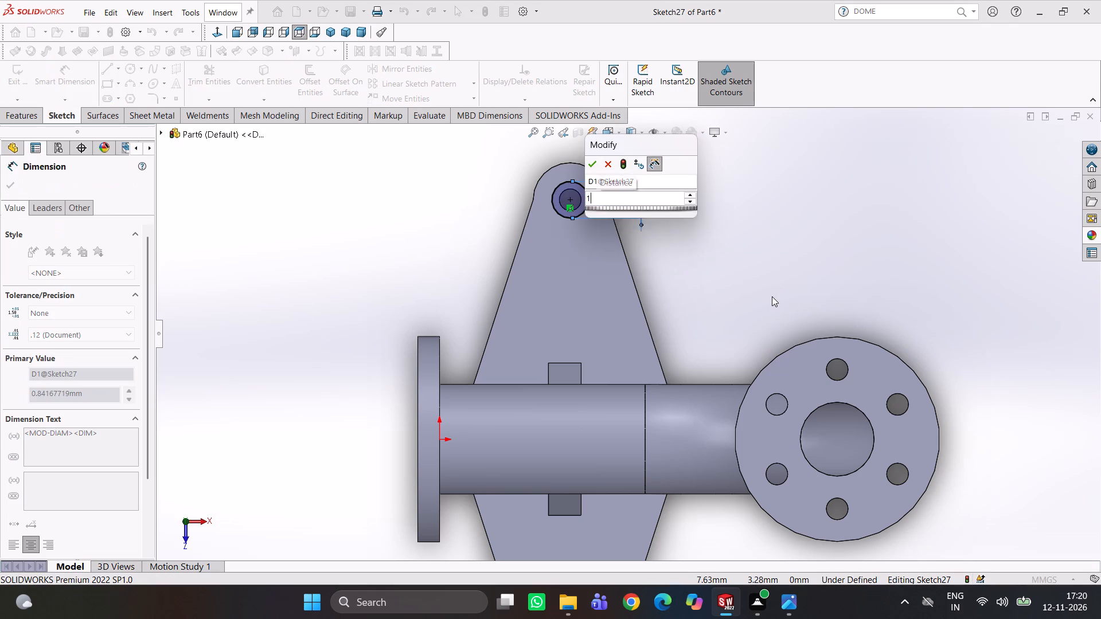
scroll(689, 506, "up", 5)
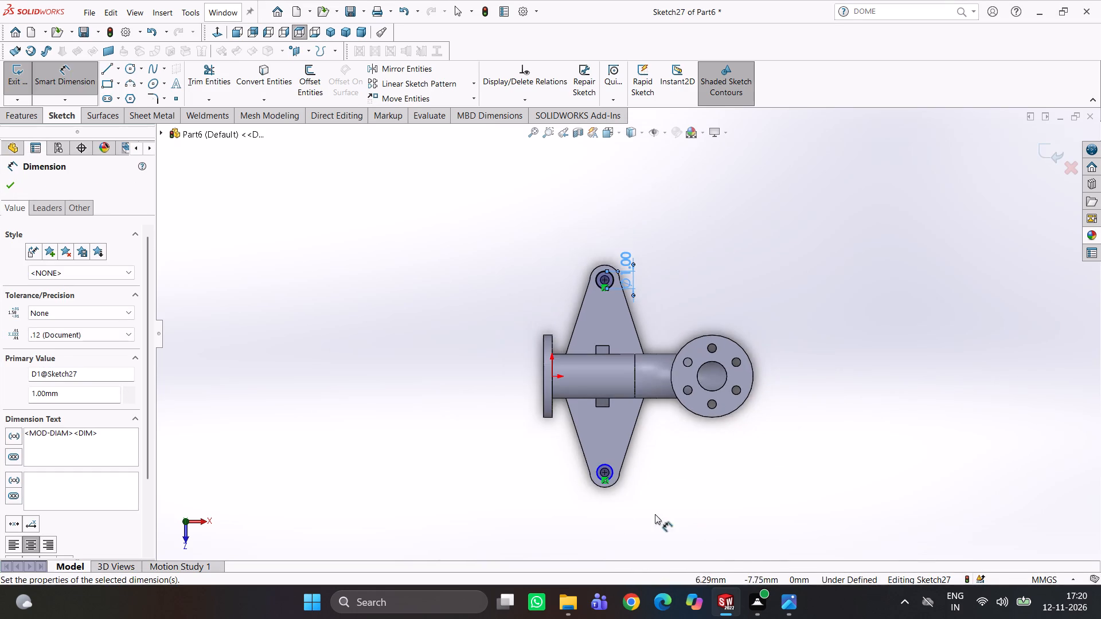
scroll(612, 493, "down", 4)
left_click(613, 394)
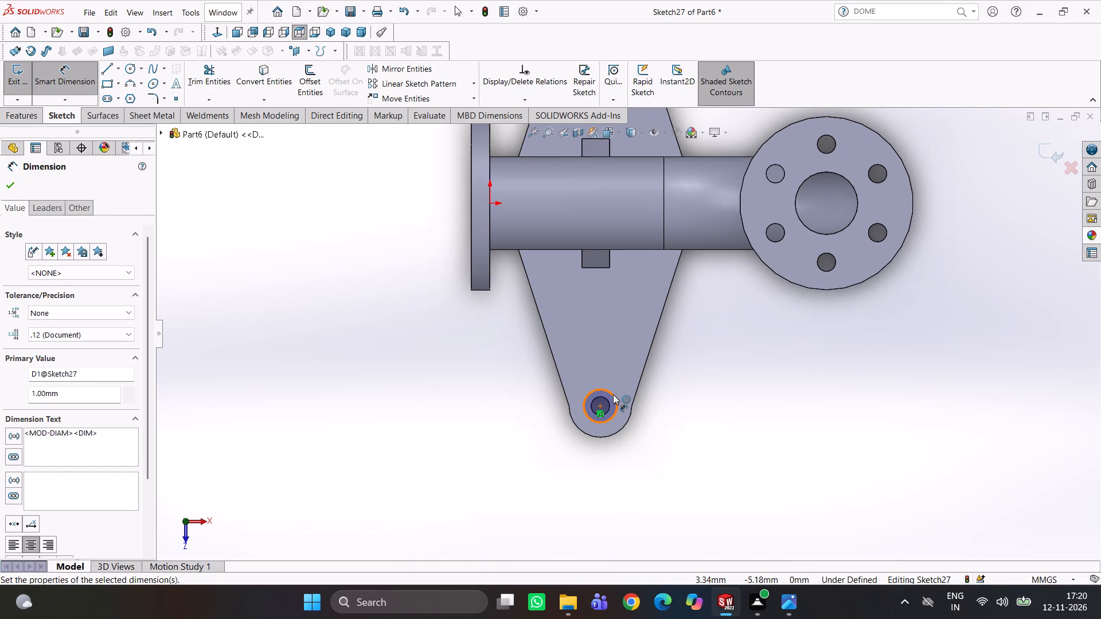
left_click(681, 418)
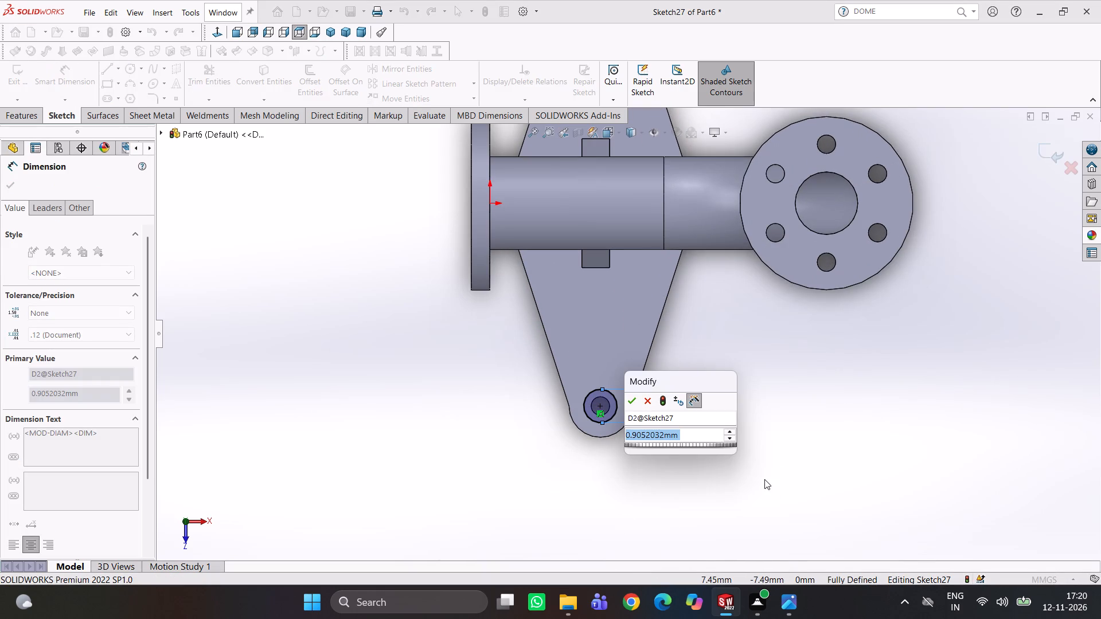
key("1")
key("Return")
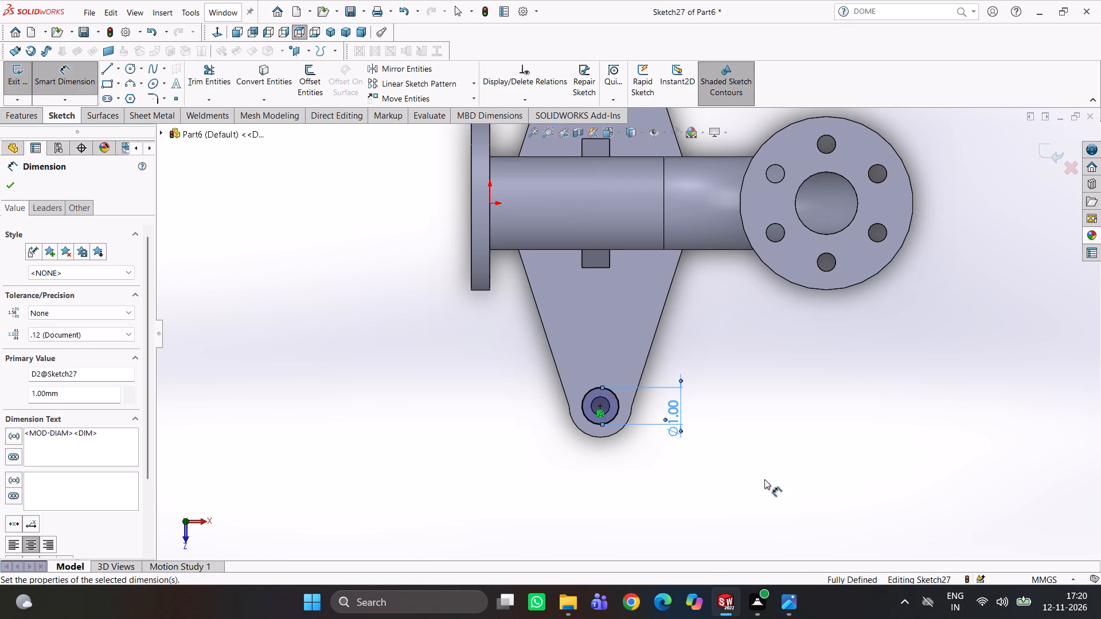
left_click(756, 450)
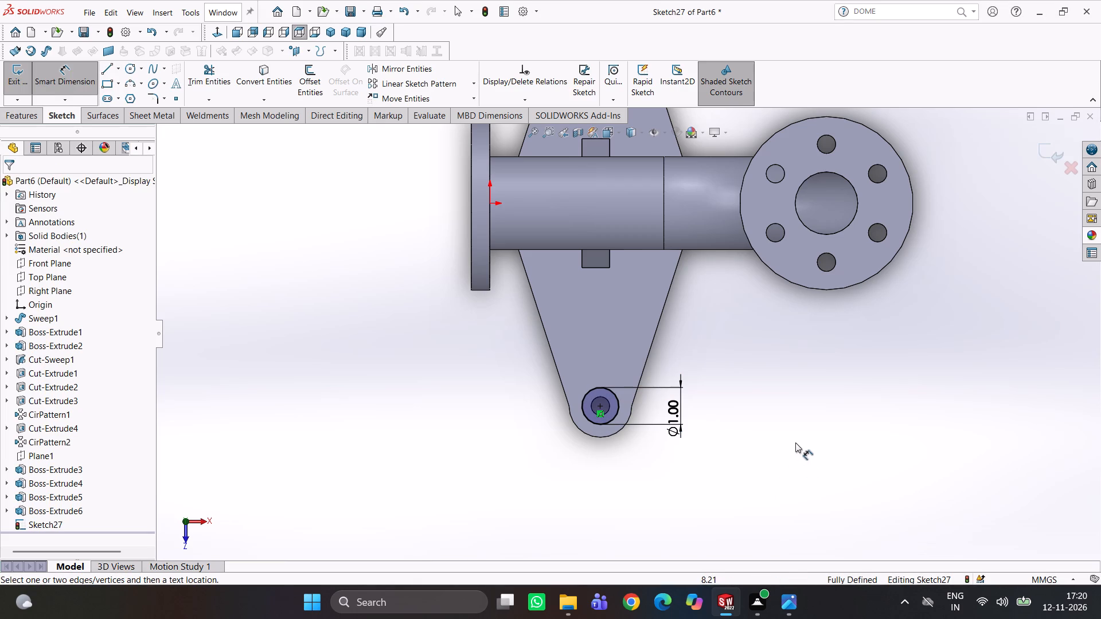
Cut-extrude the two circles 0.2 mm Blind into the mount plate to counterbore the mounting holes.
middle_click_drag(795, 442, 818, 441)
left_click(13, 110)
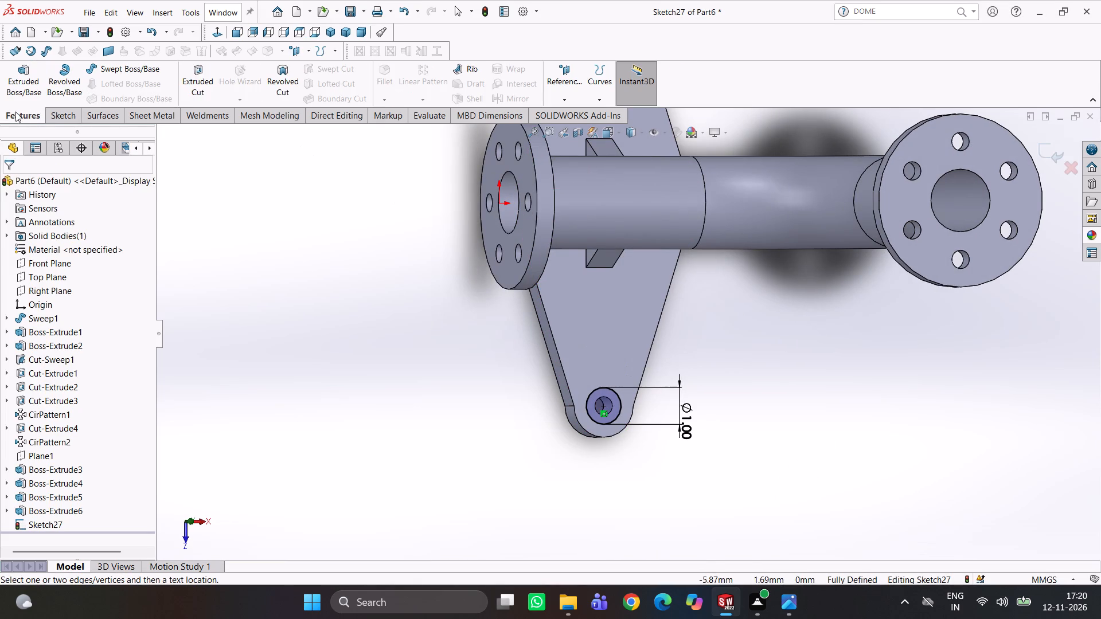
left_click(196, 76)
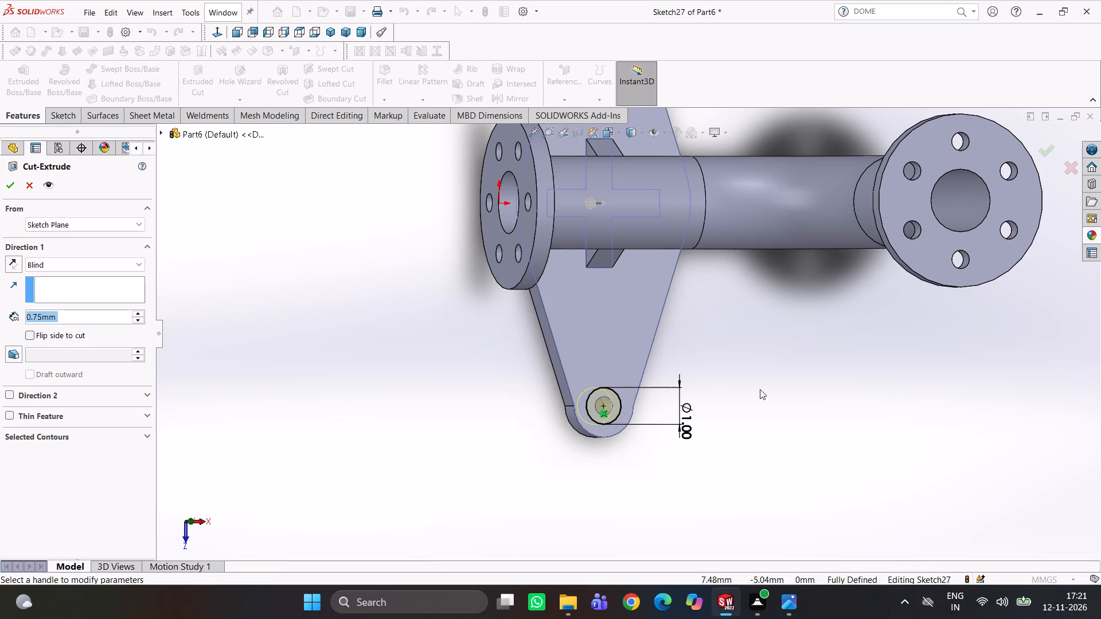
middle_click_drag(764, 391, 803, 371)
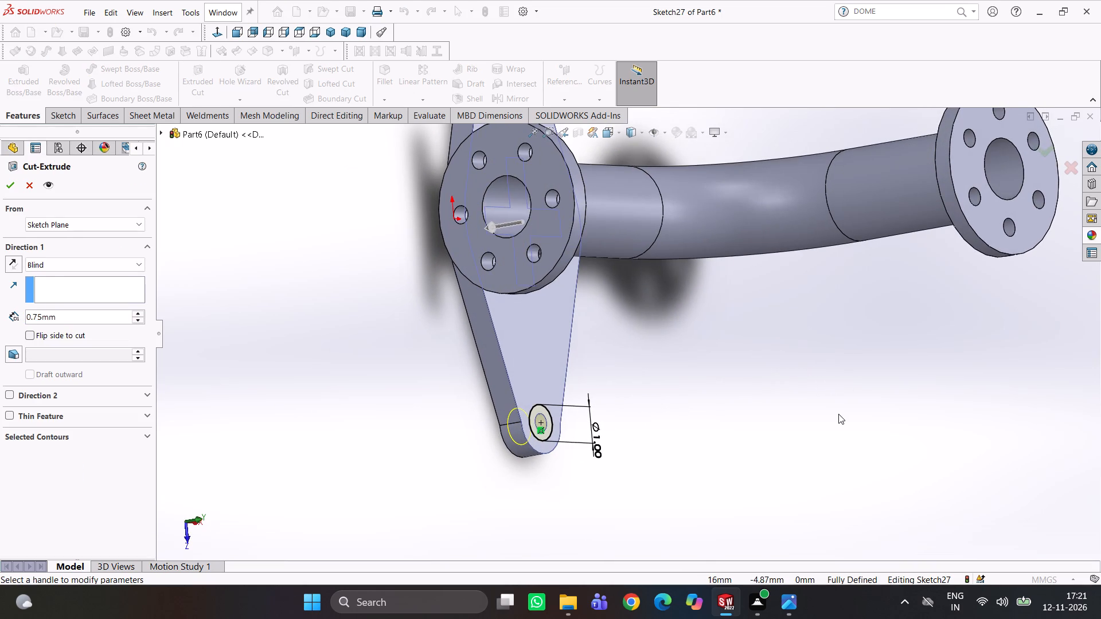
scroll(838, 414, "up", 1)
middle_click_drag(833, 416, 731, 299)
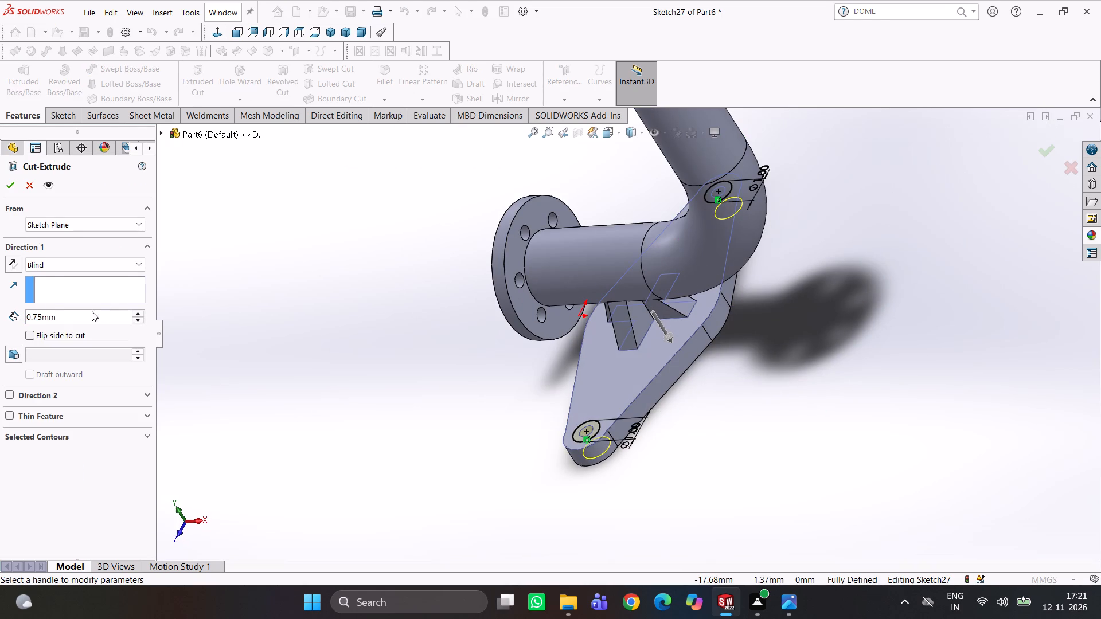
left_click_drag(85, 315, 22, 319)
type("0.2")
key("Return")
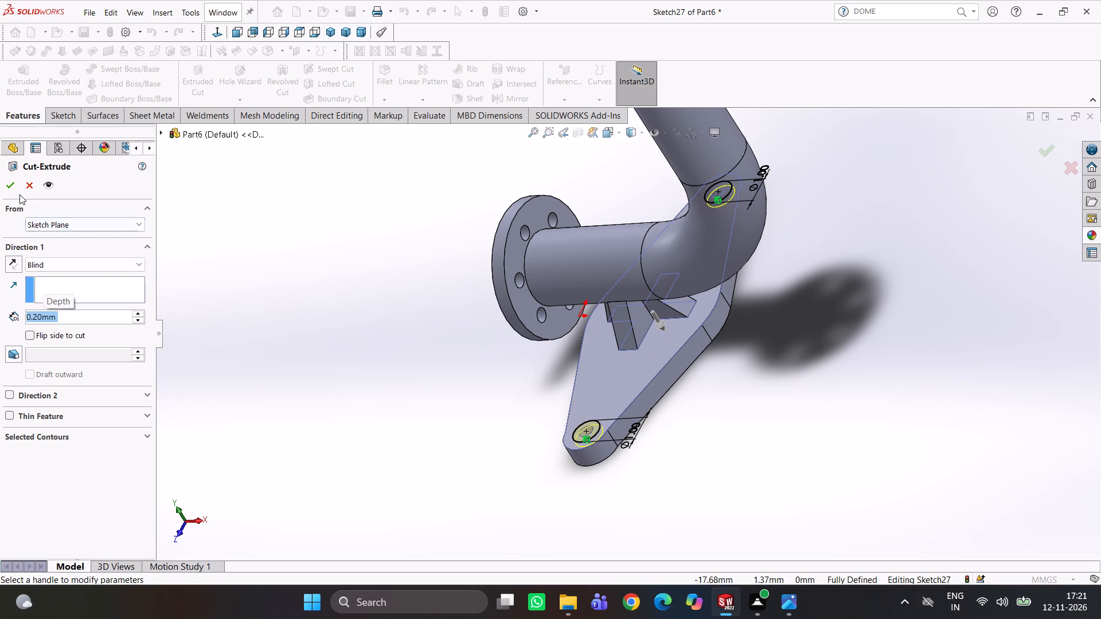
left_click(12, 193)
Examine the counterbored mounting holes close up and the complete flanged pipe from several sides.
middle_click_drag(498, 402, 536, 475)
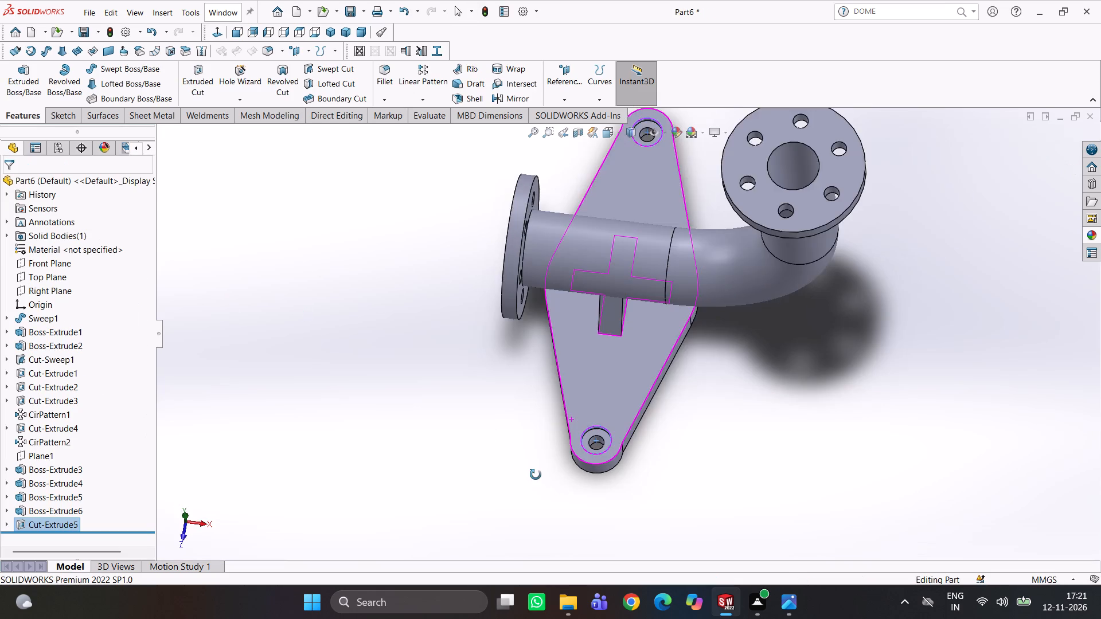
middle_click_drag(536, 475, 549, 472)
left_click(727, 454)
scroll(626, 367, "down", 2)
middle_click_drag(624, 385, 609, 453)
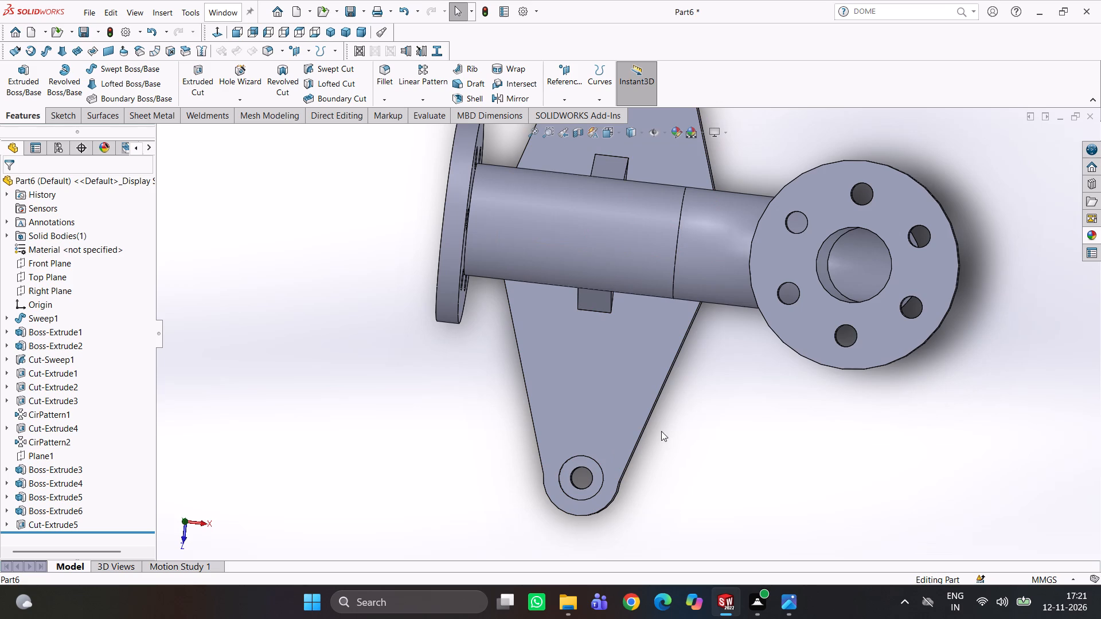
scroll(661, 431, "up", 1)
middle_click_drag(673, 431, 733, 433)
scroll(657, 356, "up", 2)
middle_click_drag(655, 355, 632, 218)
scroll(617, 328, "down", 1)
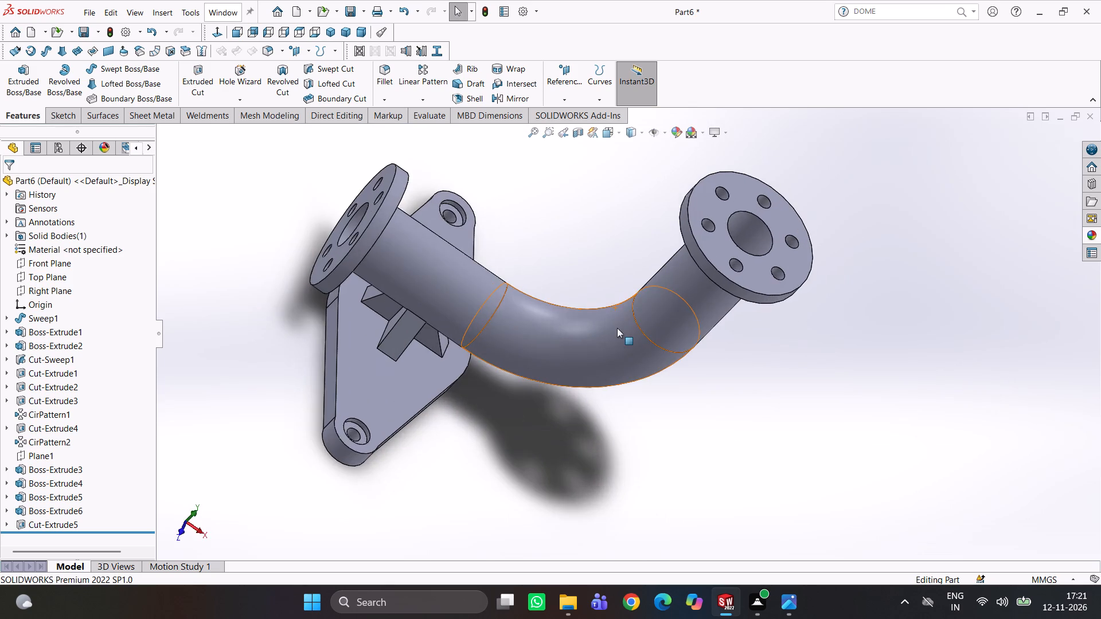
middle_click_drag(617, 328, 536, 205)
scroll(549, 310, "down", 2)
middle_click_drag(587, 318, 655, 341)
scroll(694, 359, "up", 2)
scroll(814, 371, "up", 2)
middle_click_drag(819, 376, 865, 549)
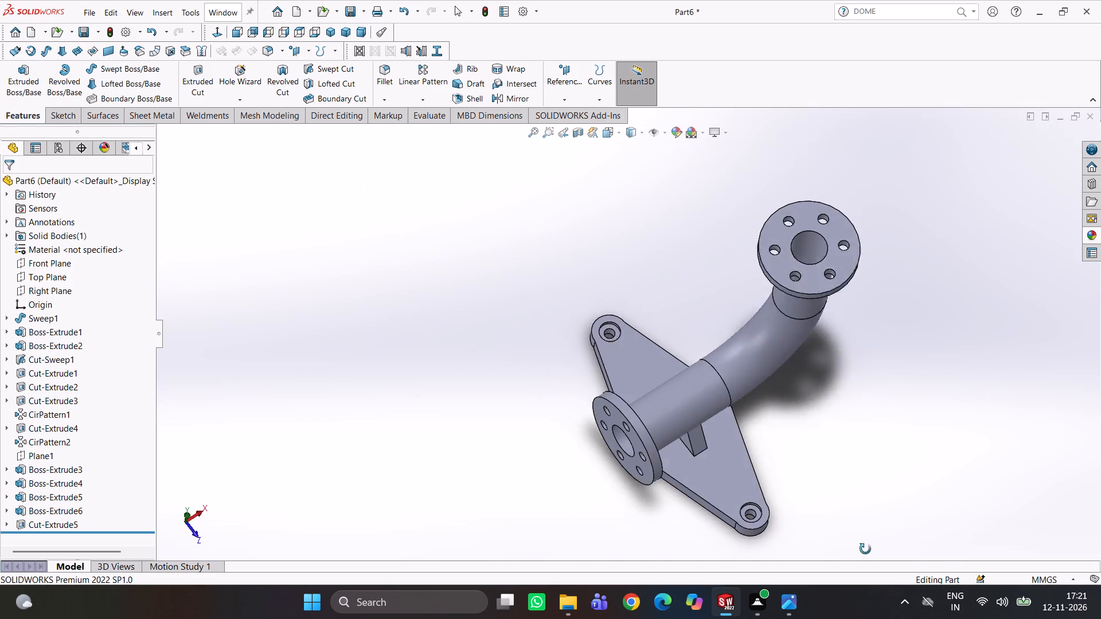
middle_click_drag(865, 549, 860, 618)
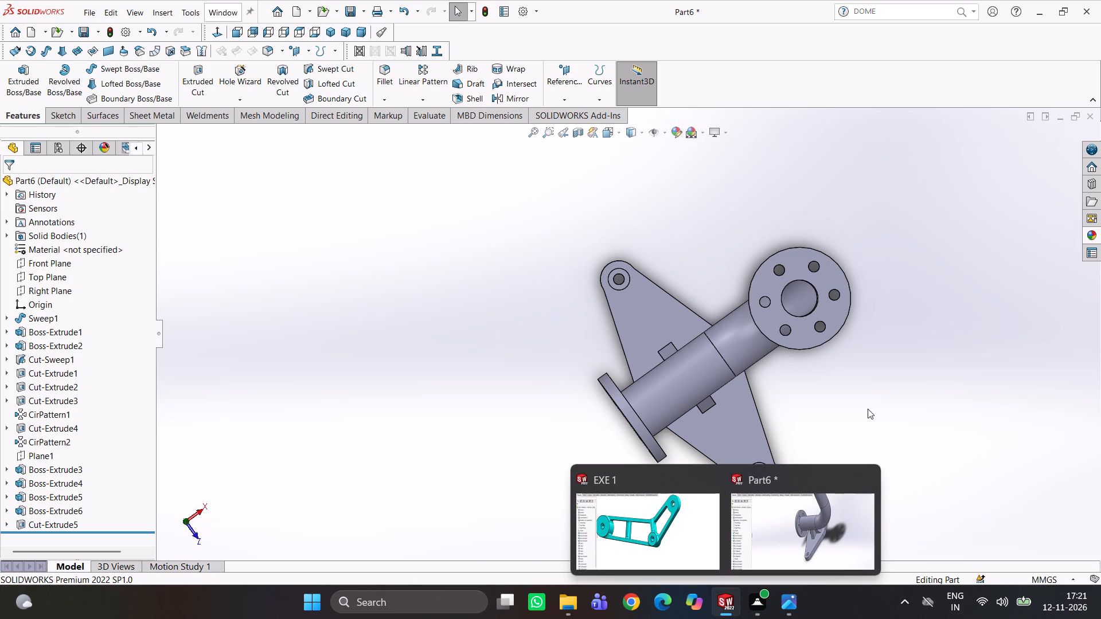
middle_click_drag(868, 406, 852, 320)
scroll(875, 365, "up", 2)
middle_click_drag(833, 386, 802, 230)
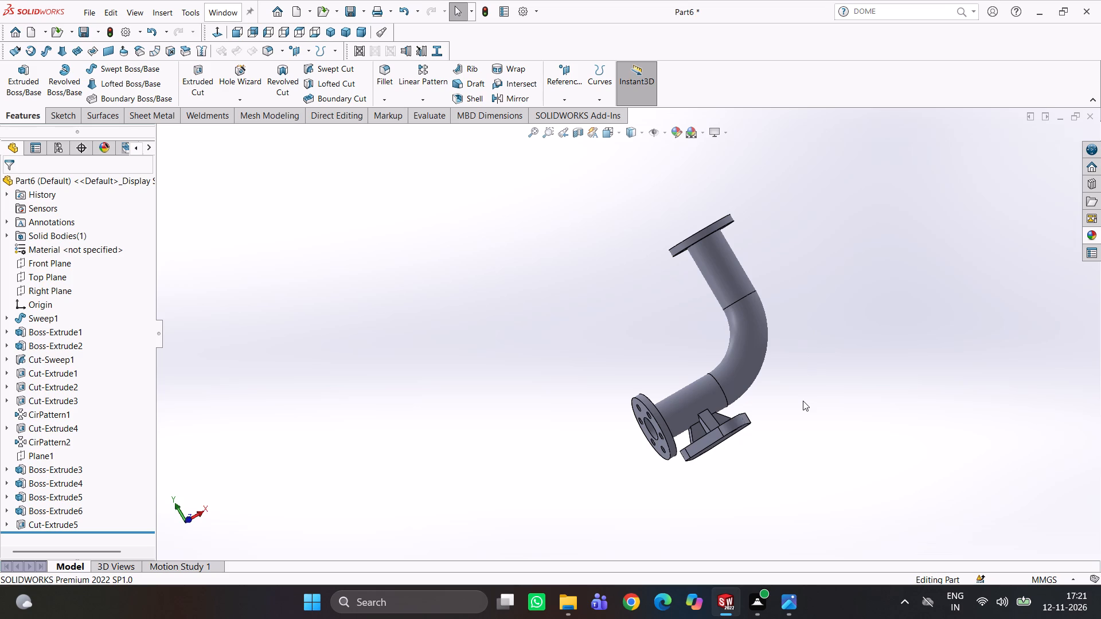
scroll(803, 401, "down", 1)
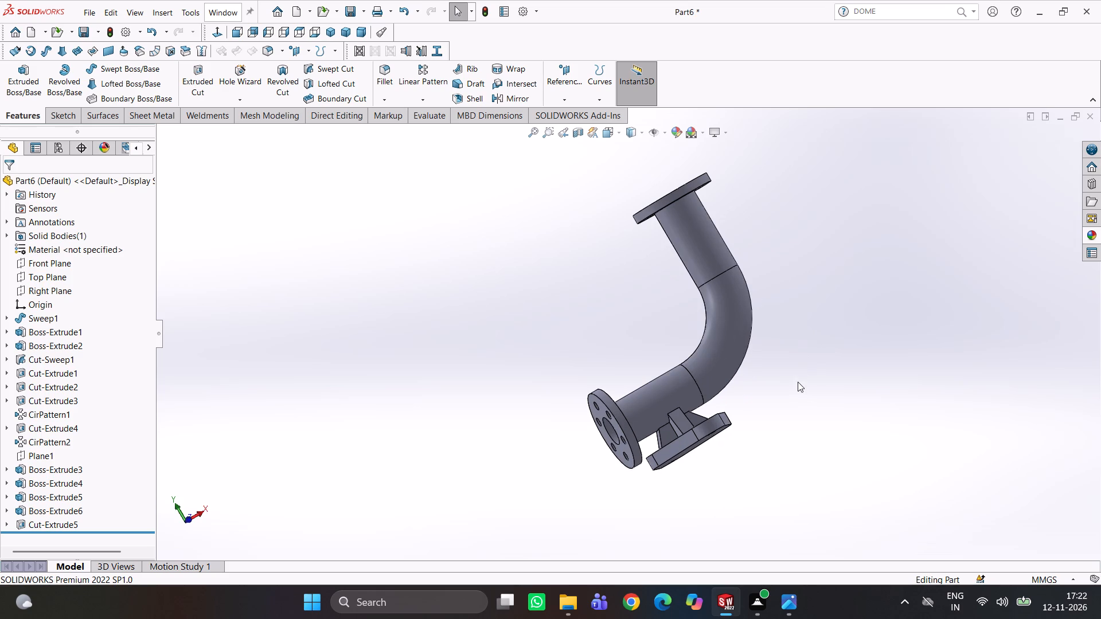
Examine the lower flange and the mount plate with its counterbored holes from several sides.
middle_click_drag(798, 377, 831, 377)
scroll(784, 402, "down", 3)
middle_click_drag(784, 402, 807, 399)
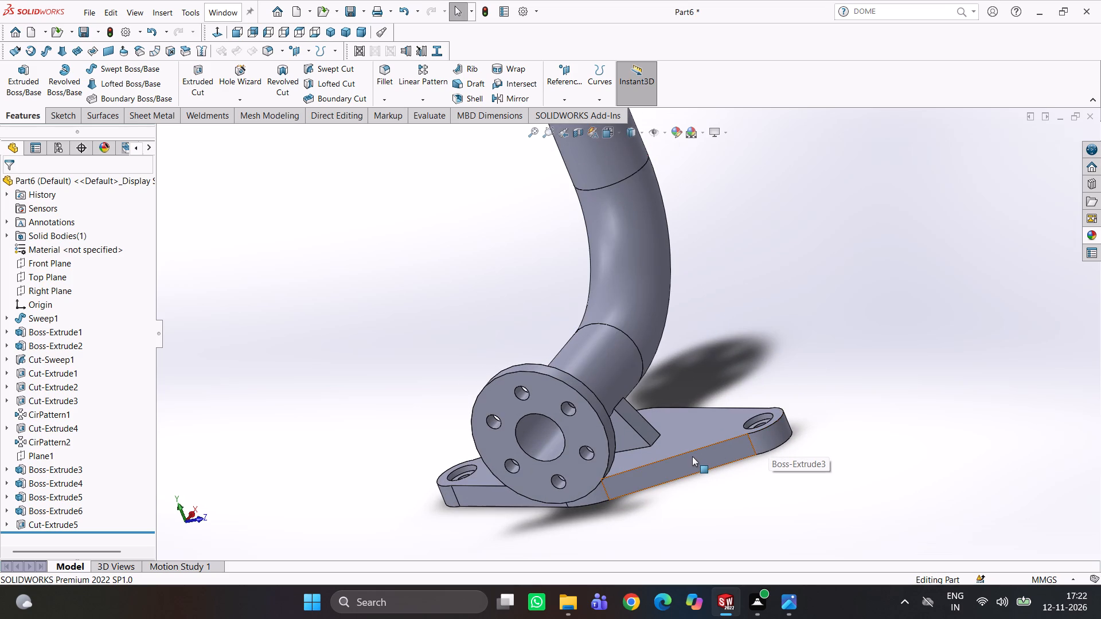
middle_click_drag(693, 442, 688, 474)
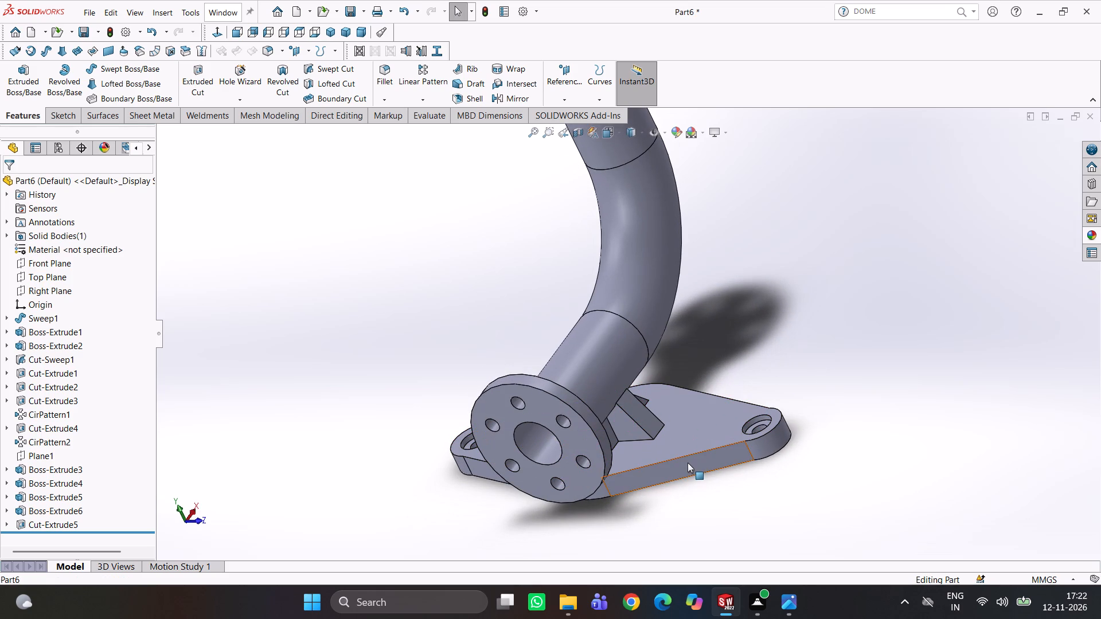
middle_click_drag(717, 393, 737, 410)
scroll(717, 393, "down", 1)
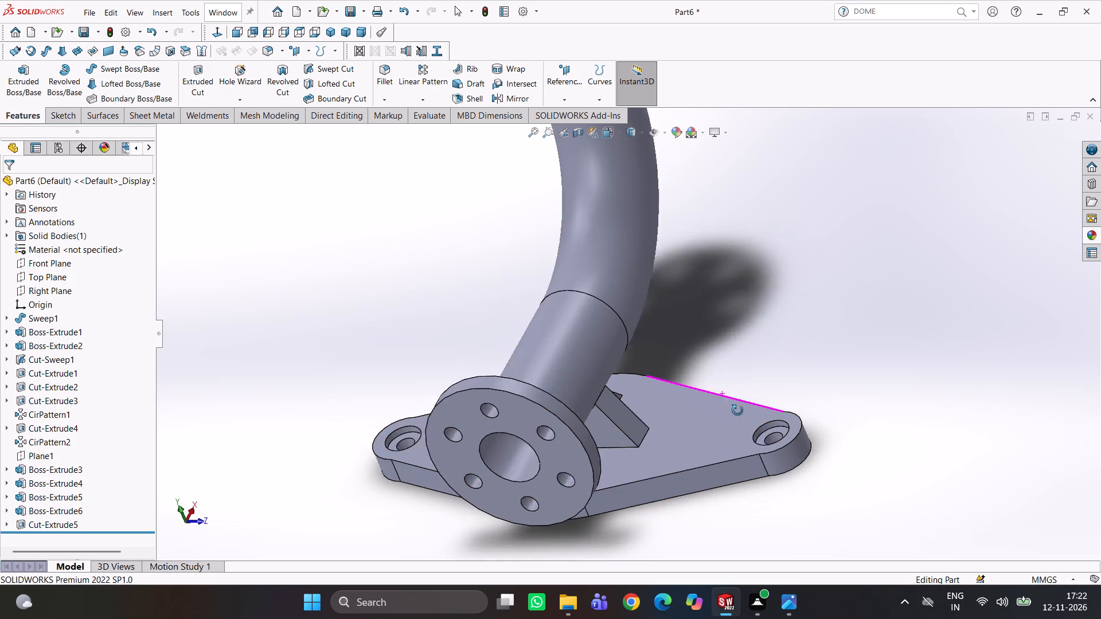
middle_click_drag(737, 410, 747, 406)
scroll(725, 359, "down", 1)
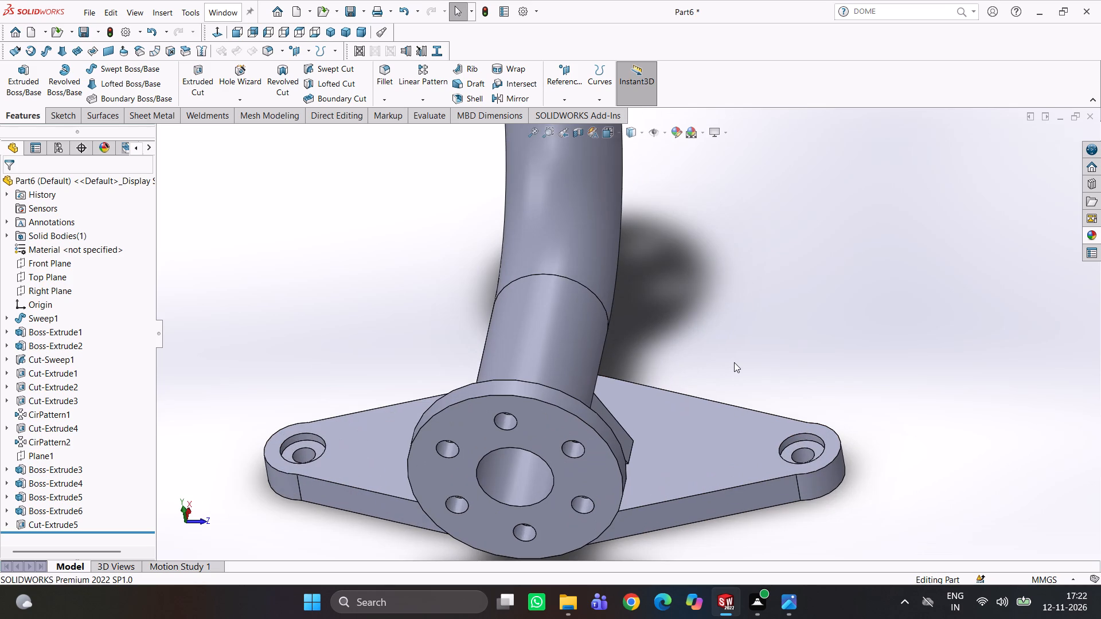
middle_click_drag(784, 353, 715, 401)
scroll(732, 401, "up", 2)
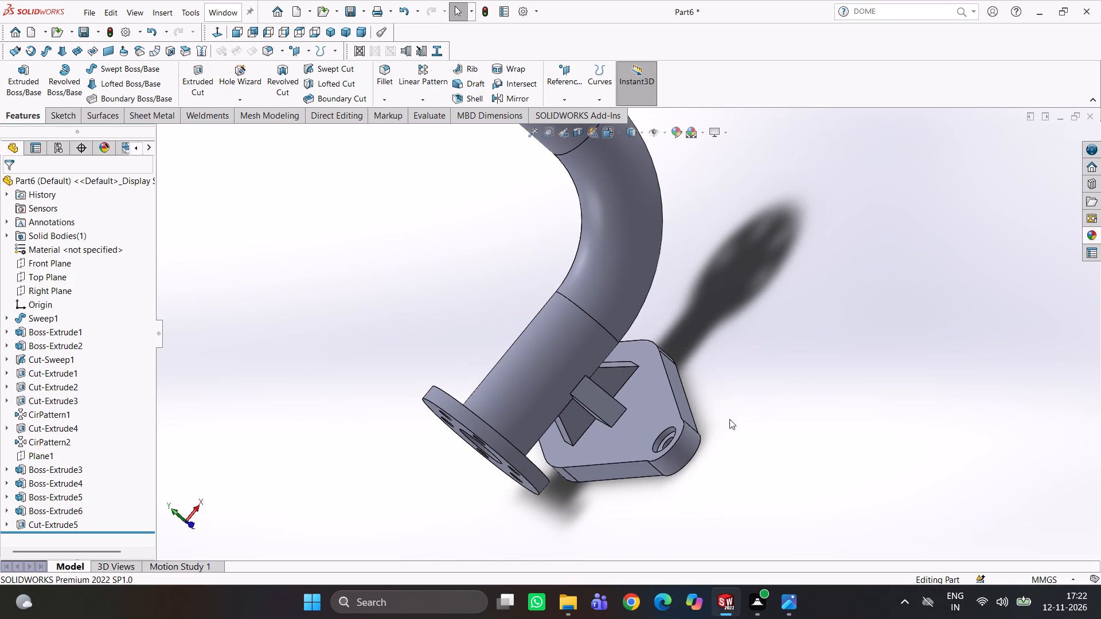
middle_click_drag(728, 420, 715, 433)
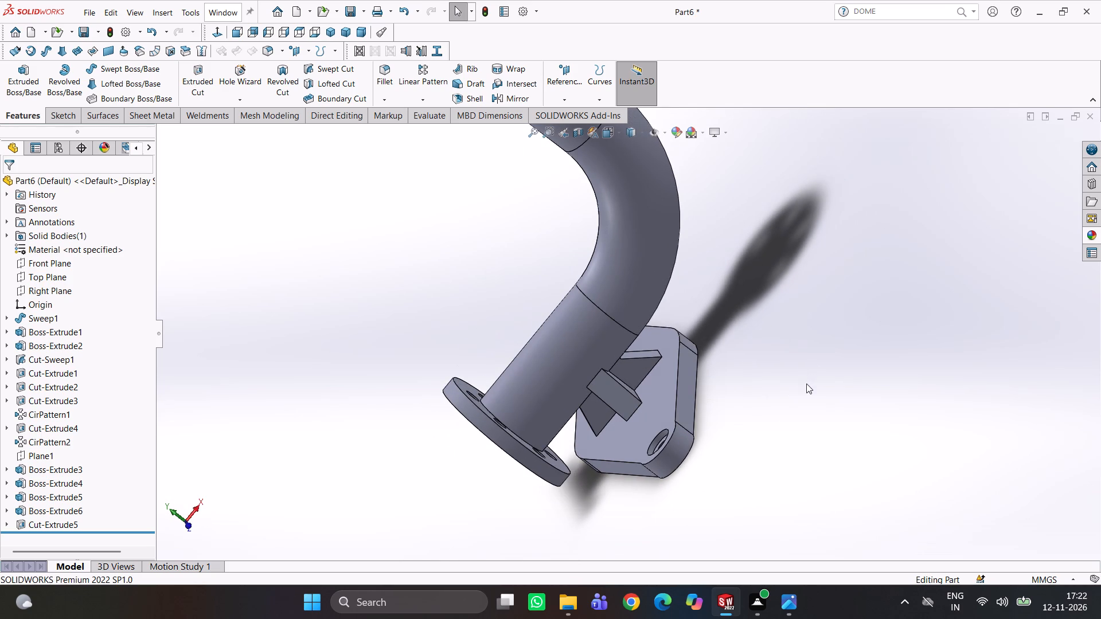
middle_click_drag(693, 378, 737, 383)
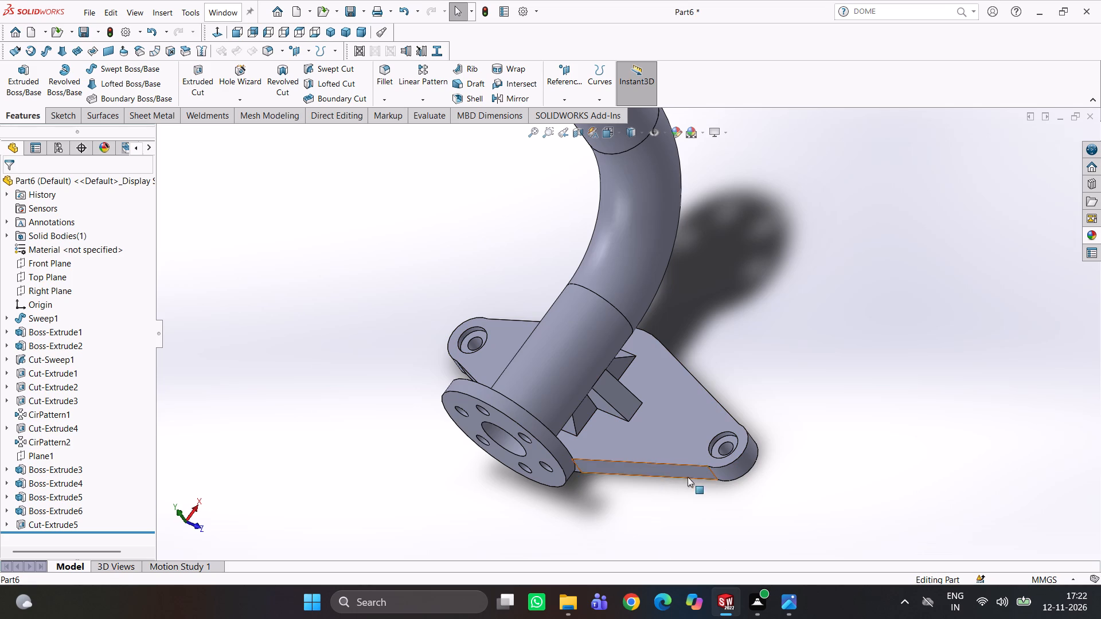
scroll(700, 461, "up", 2)
middle_click_drag(706, 456, 748, 452)
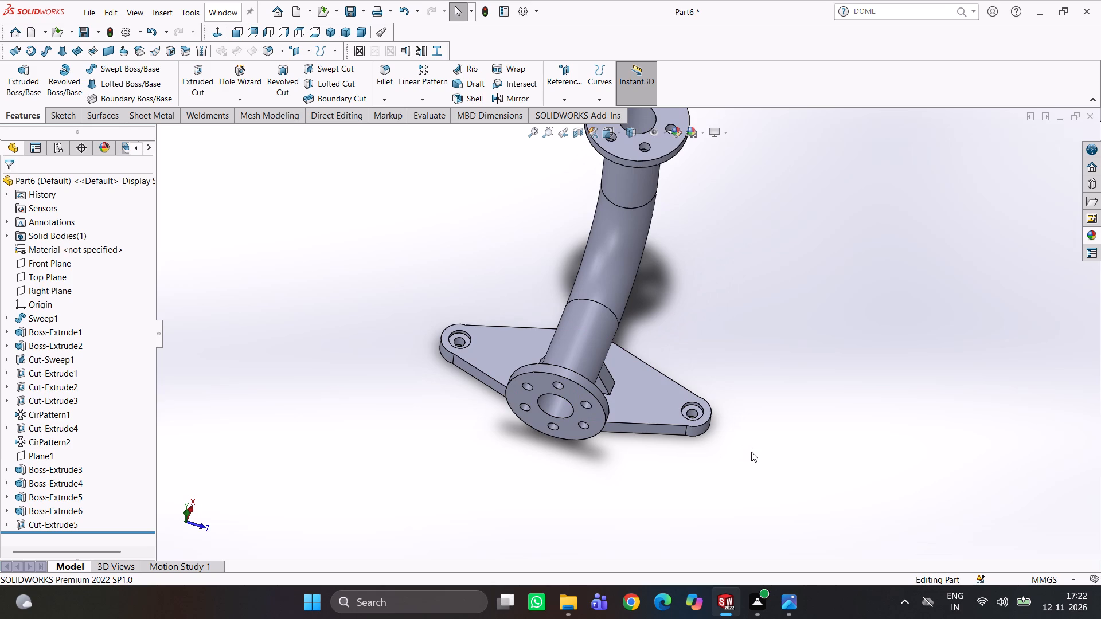
scroll(683, 385, "down", 1)
middle_click_drag(681, 386, 658, 323)
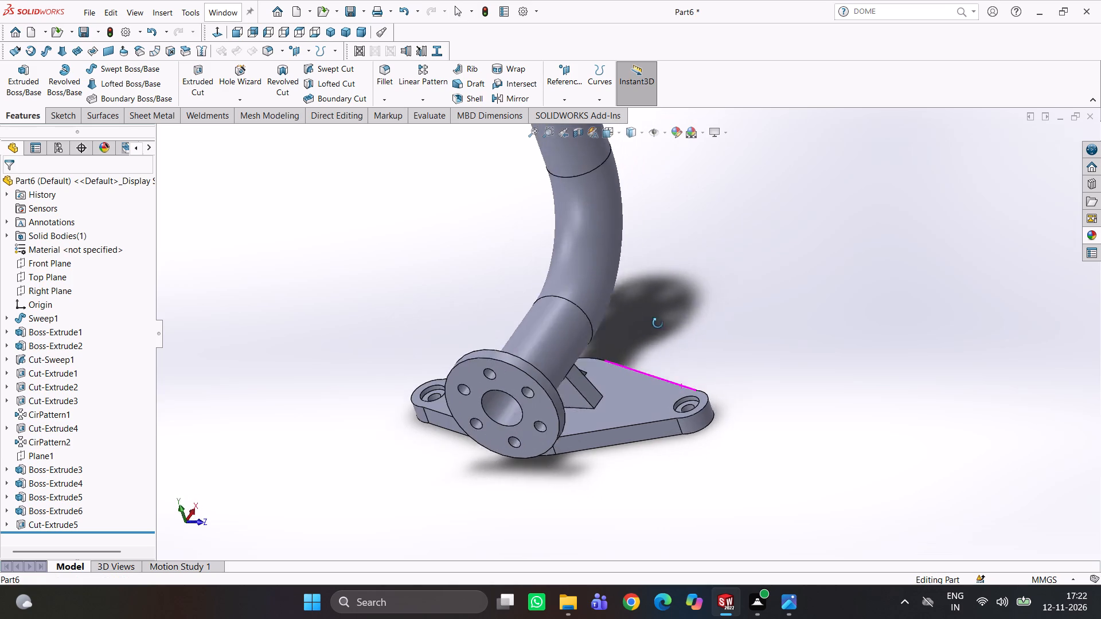
middle_click_drag(658, 323, 677, 317)
left_click(713, 322)
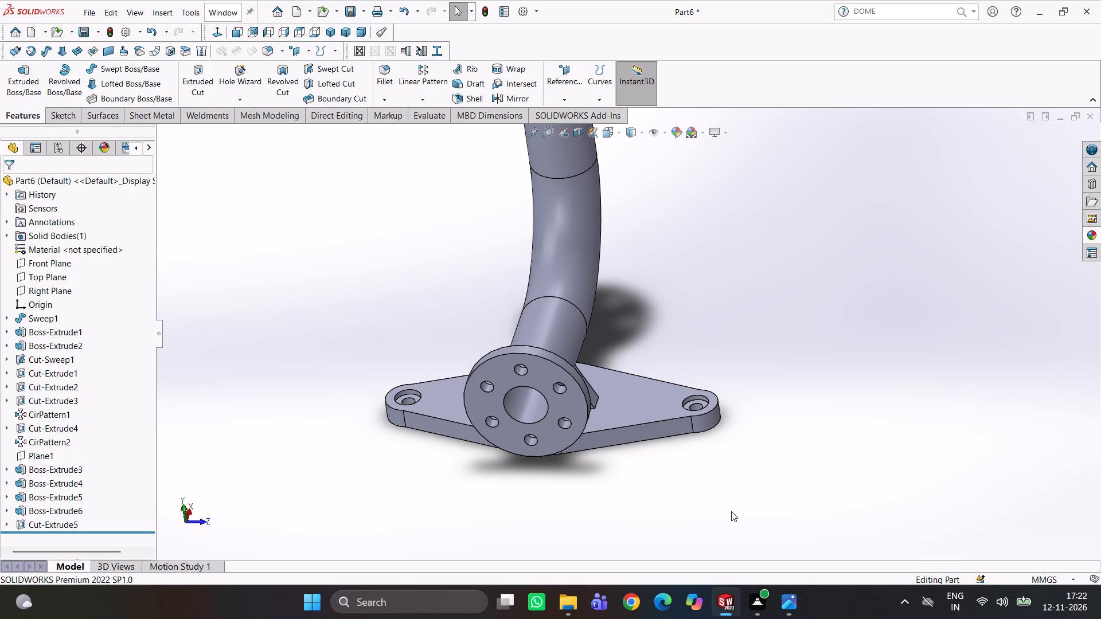
middle_click_drag(774, 456, 833, 457)
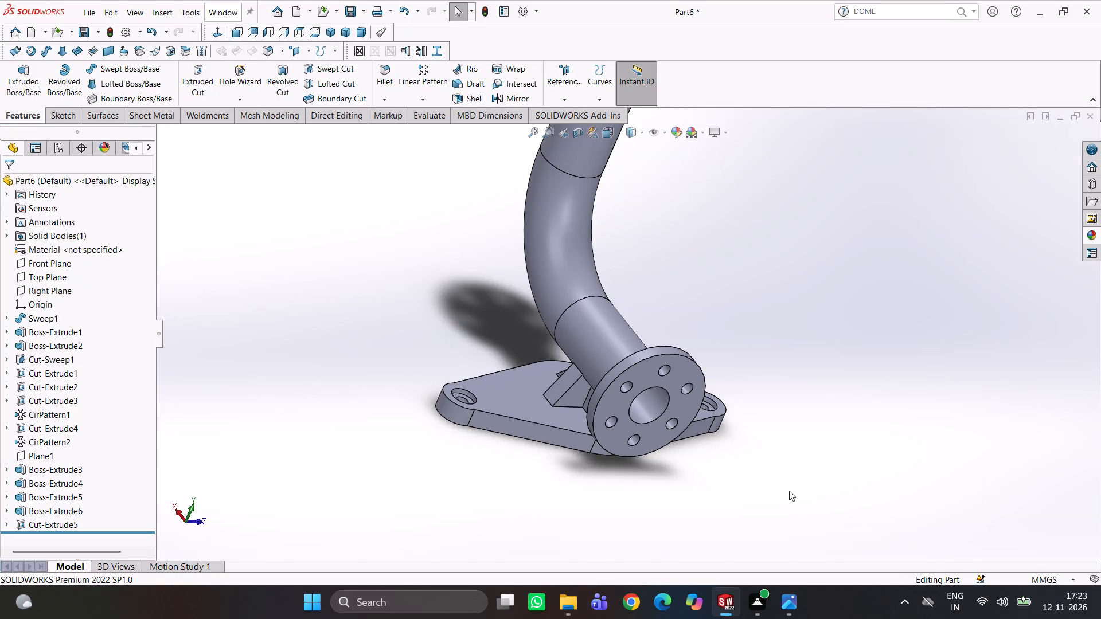
scroll(769, 493, "up", 2)
middle_click_drag(768, 494, 826, 483)
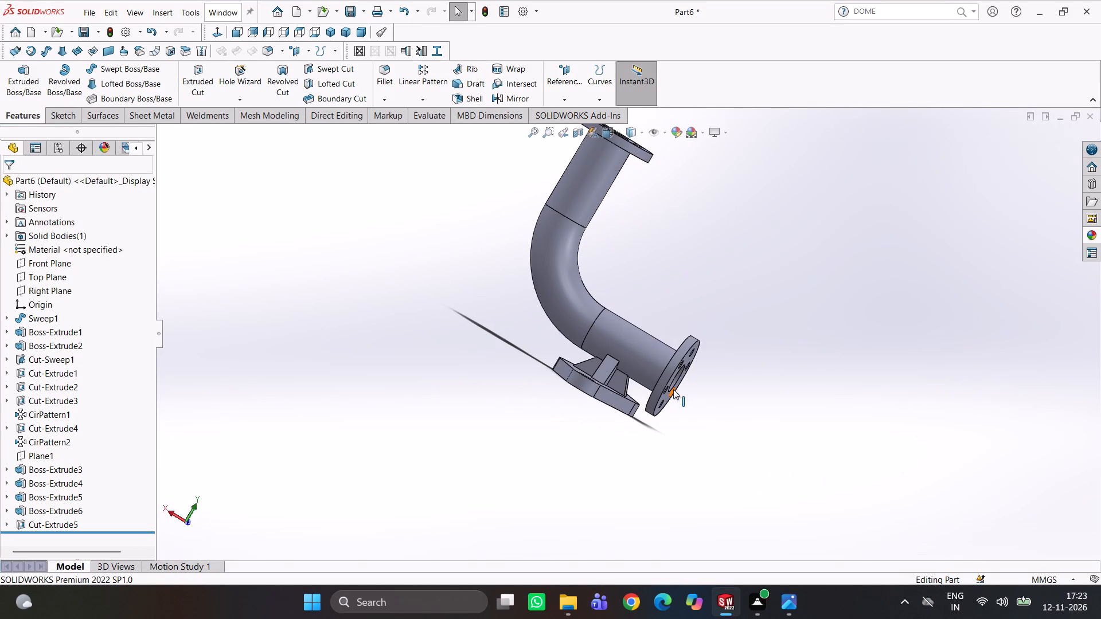
Examine the crossed ribs between the pipe and the mount plate close up, including where they meet the pipe.
middle_click_drag(633, 354, 610, 370)
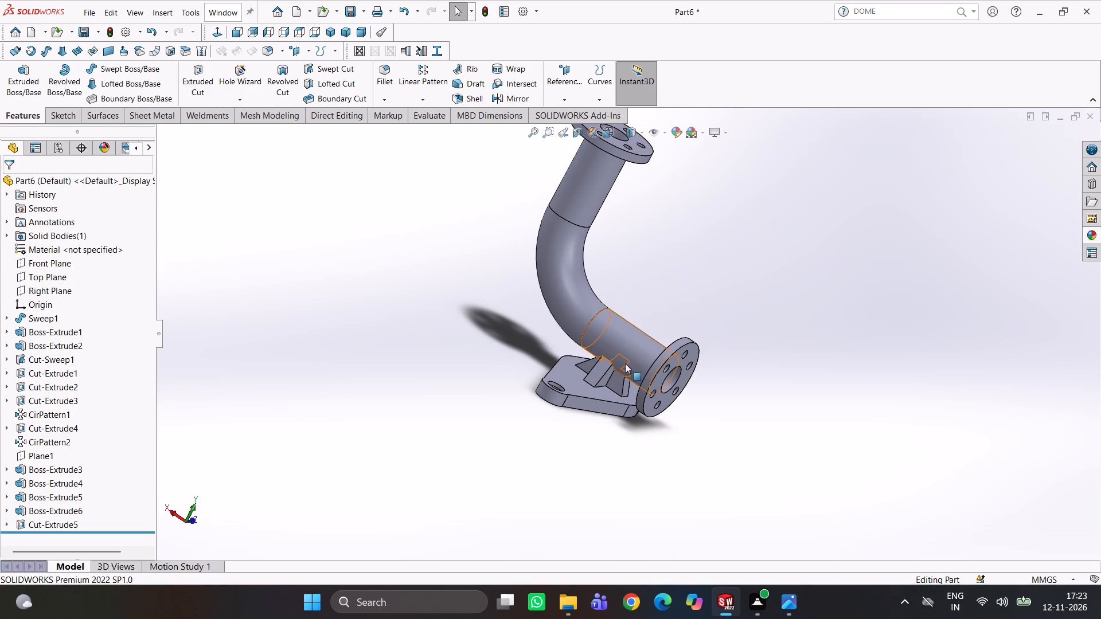
scroll(638, 348, "down", 4)
middle_click_drag(624, 367, 626, 312)
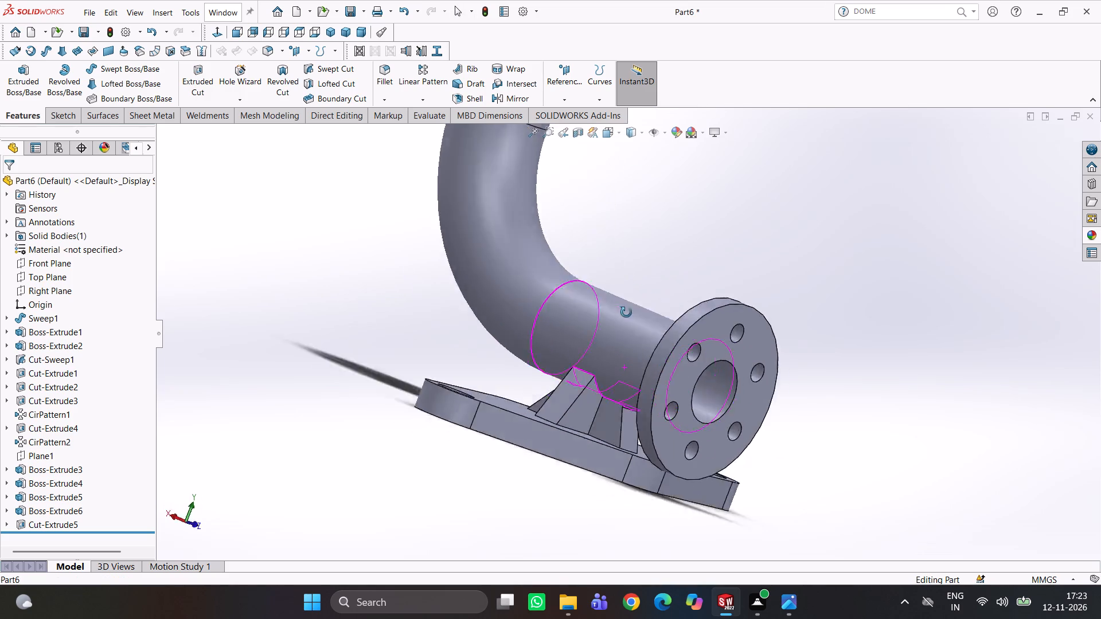
middle_click_drag(626, 312, 591, 389)
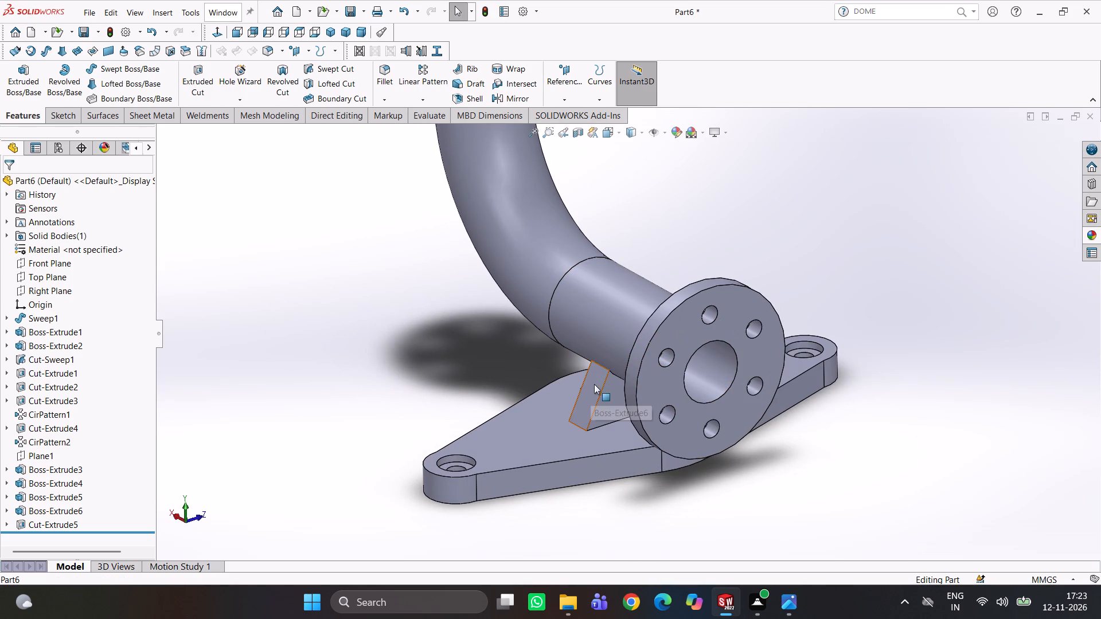
scroll(594, 377, "up", 2)
middle_click_drag(620, 377, 678, 432)
scroll(664, 400, "up", 4)
middle_click_drag(648, 346, 589, 244)
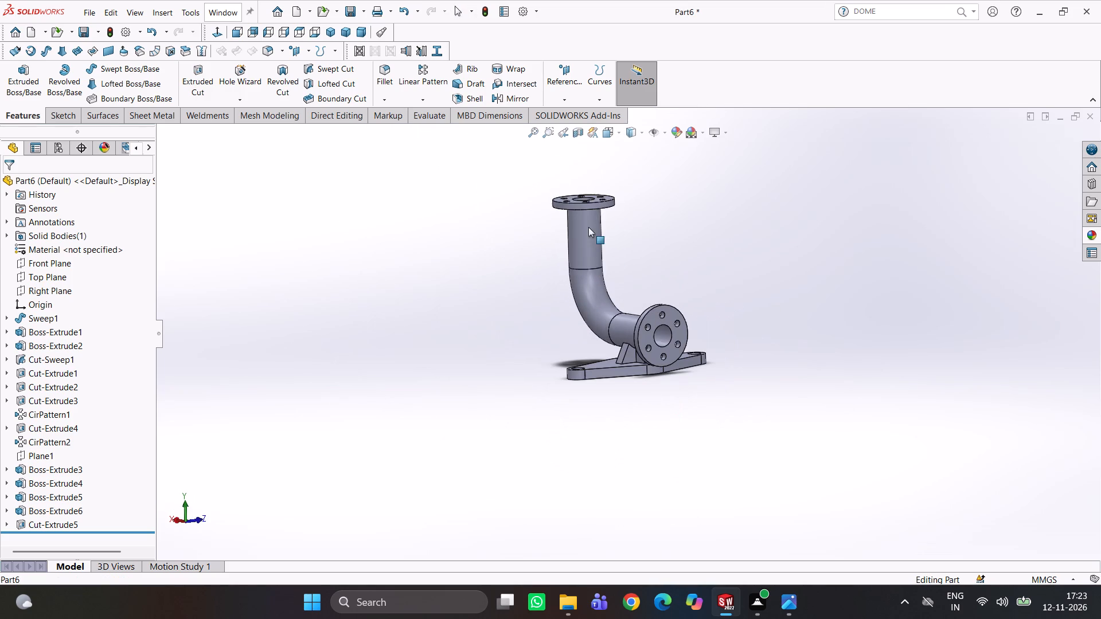
scroll(634, 370, "down", 3)
middle_click_drag(651, 365, 581, 297)
scroll(641, 308, "down", 4)
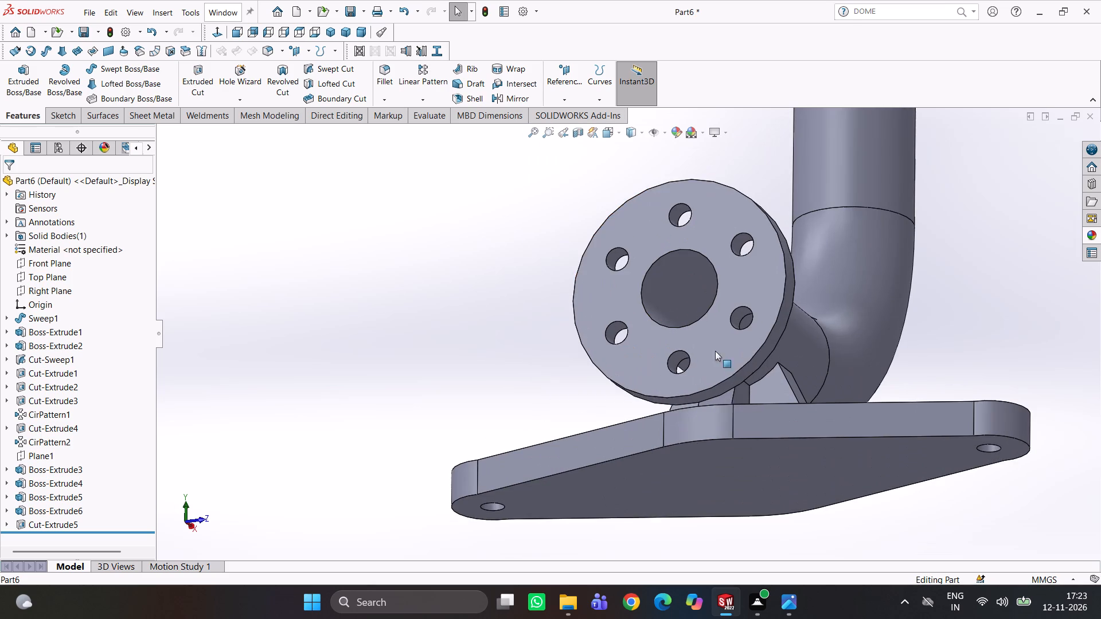
middle_click_drag(729, 372, 680, 396)
middle_click_drag(762, 409, 678, 444)
scroll(808, 378, "down", 4)
middle_click_drag(878, 390, 900, 395)
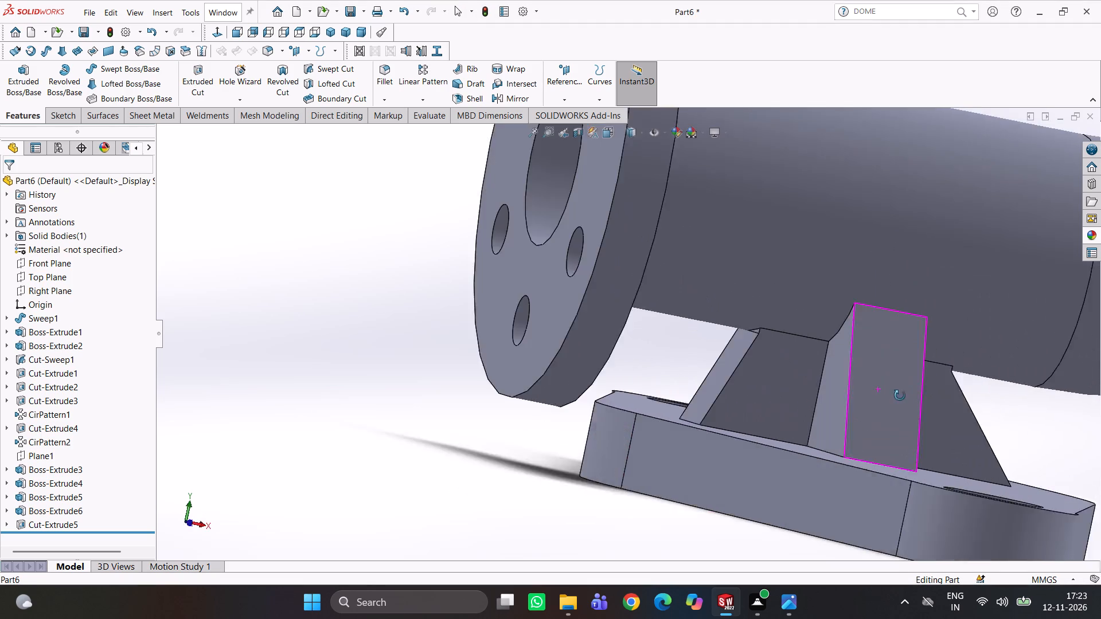
middle_click_drag(900, 395, 1082, 413)
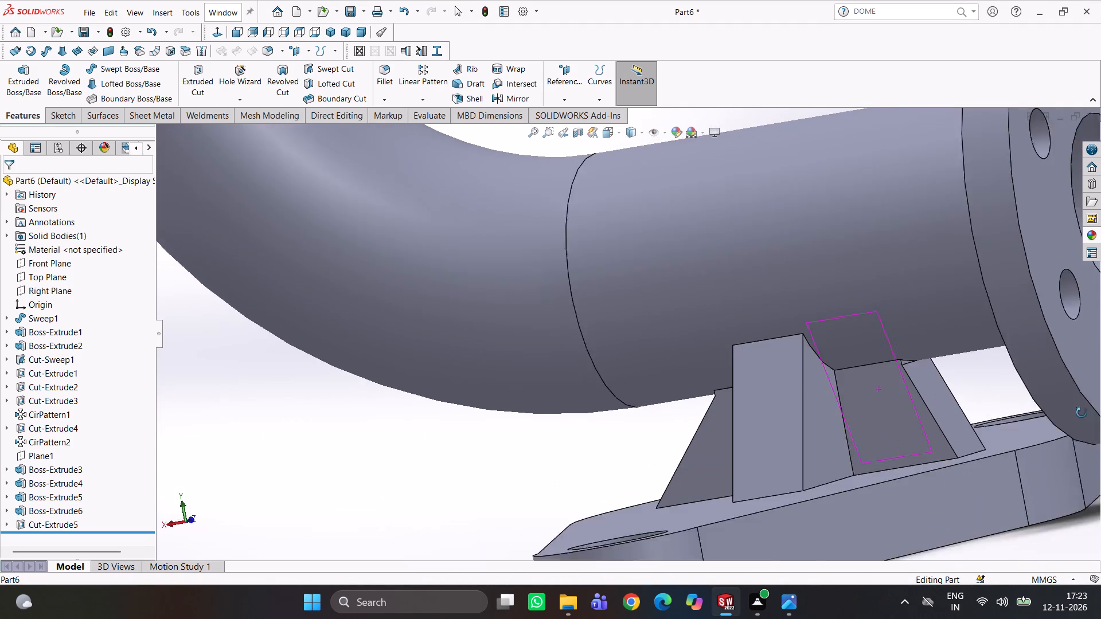
middle_click_drag(1082, 413, 1087, 414)
middle_click_drag(1012, 395, 1064, 374)
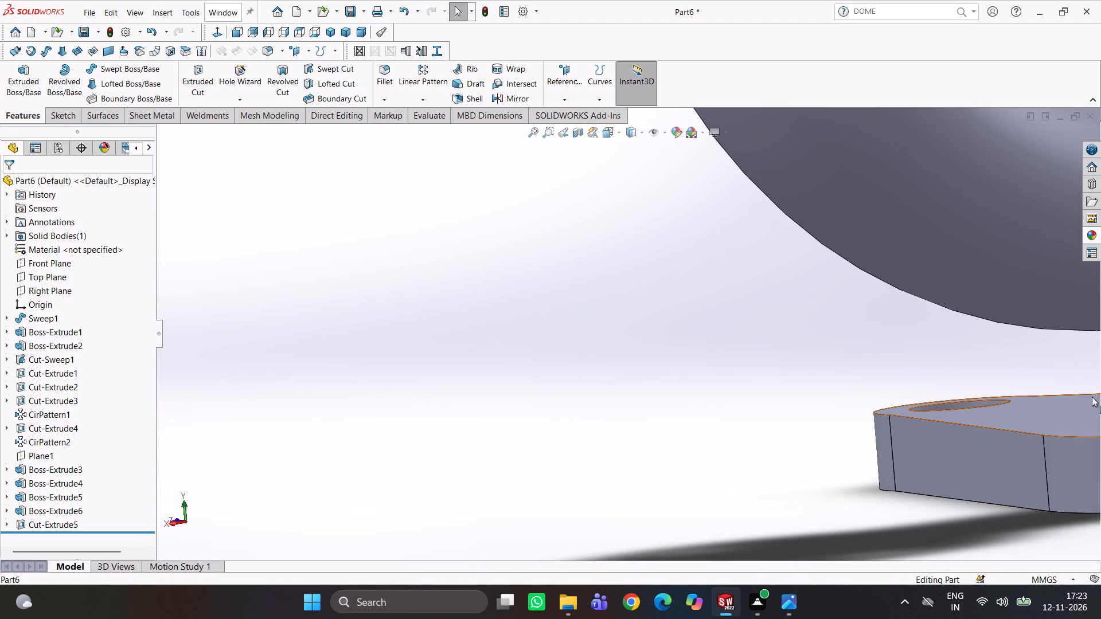
scroll(1092, 397, "up", 4)
middle_click_drag(1025, 344, 1061, 335)
scroll(1045, 336, "down", 3)
middle_click_drag(1043, 337, 1064, 342)
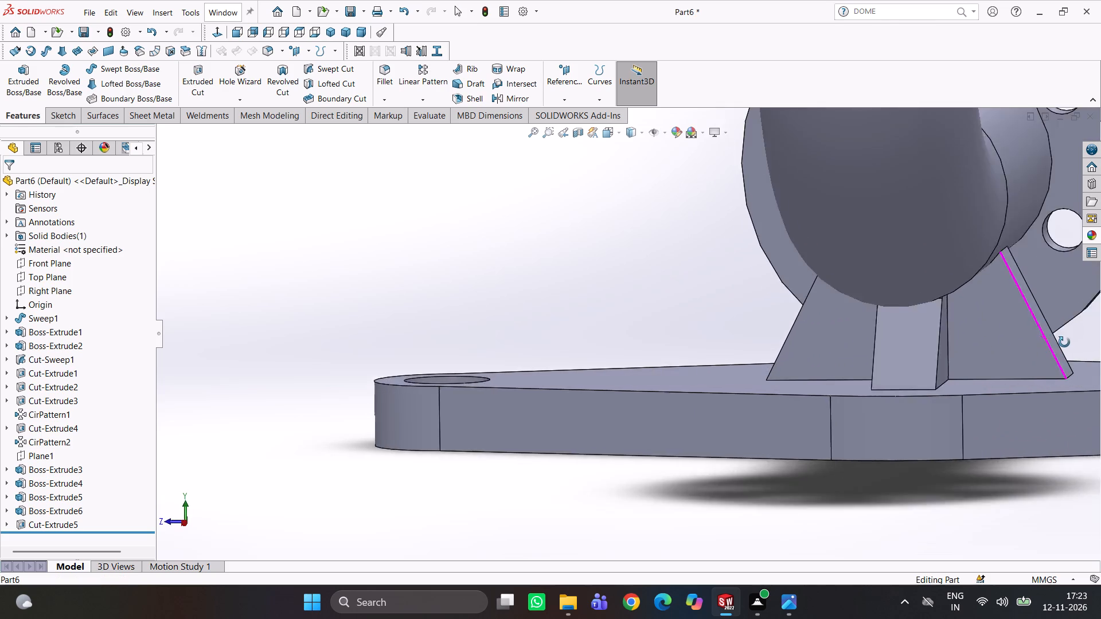
middle_click_drag(1064, 342, 1072, 322)
scroll(935, 311, "down", 6)
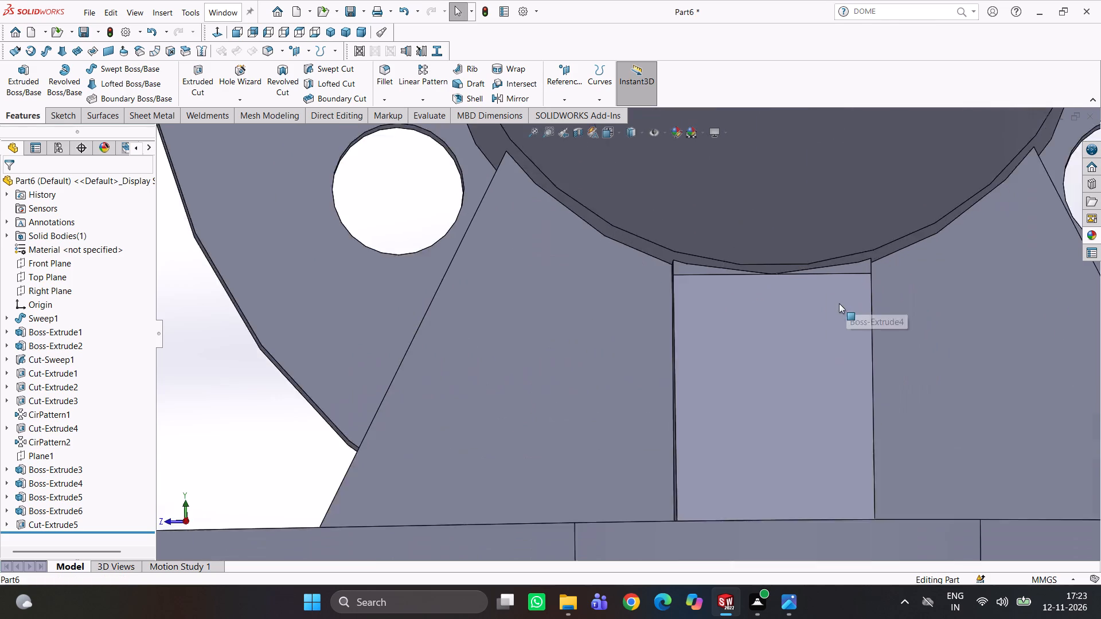
scroll(839, 303, "down", 6)
scroll(765, 309, "down", 4)
middle_click_drag(798, 332, 800, 347)
scroll(802, 347, "up", 7)
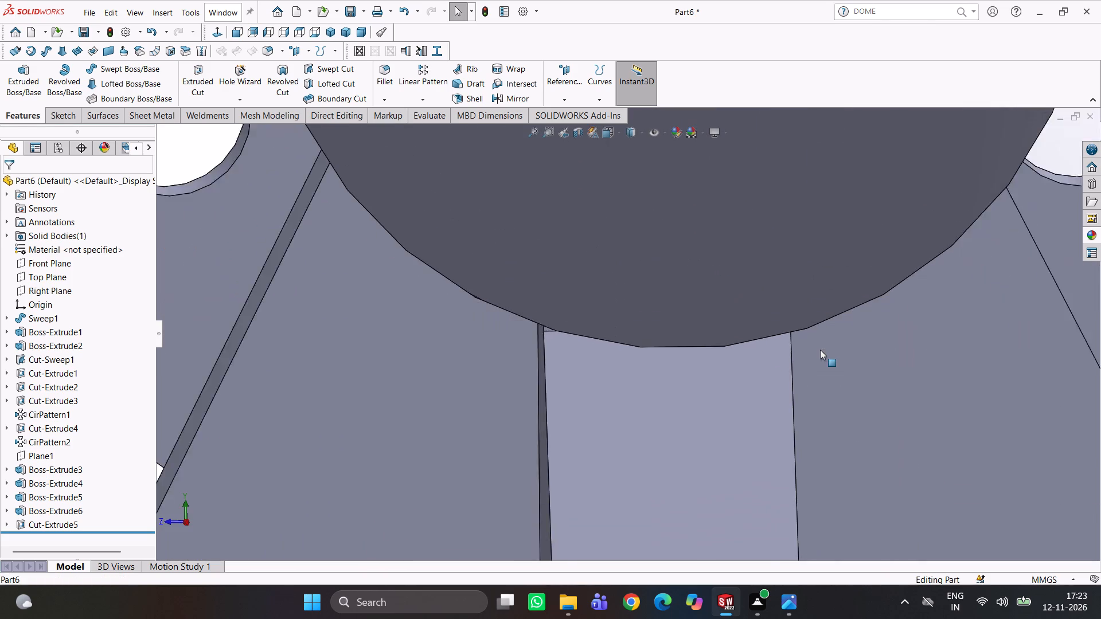
scroll(820, 350, "up", 8)
middle_click_drag(826, 350, 766, 367)
scroll(763, 367, "up", 4)
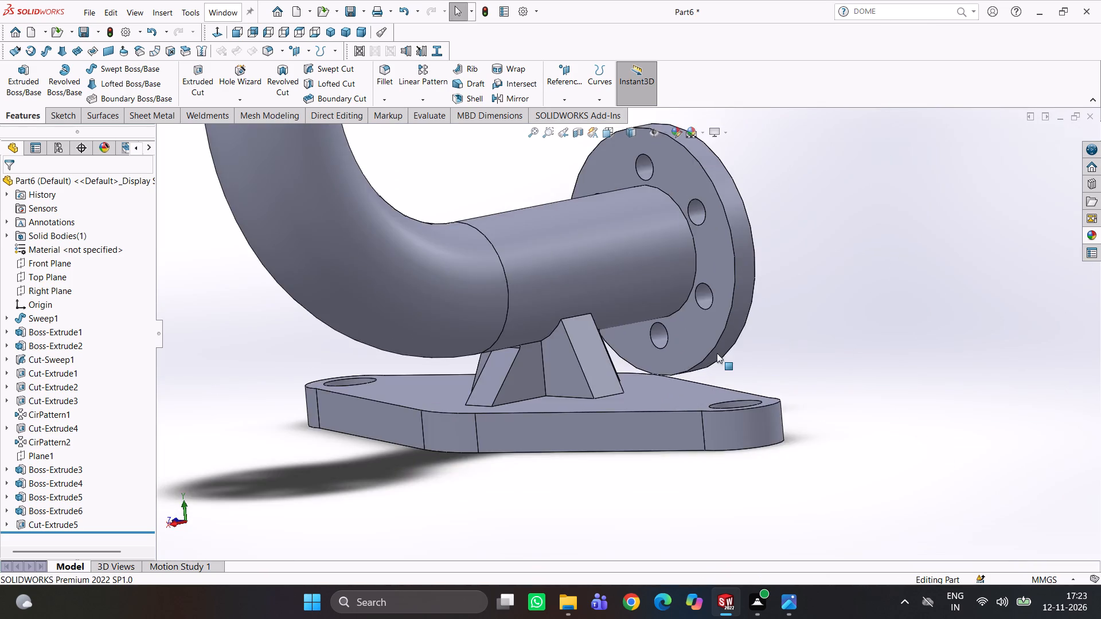
middle_click_drag(717, 353, 658, 348)
Start a symmetric fillet of 1 mm radius on two of the inner corner edges where the mount's crossed ribs meet.
left_click(391, 78)
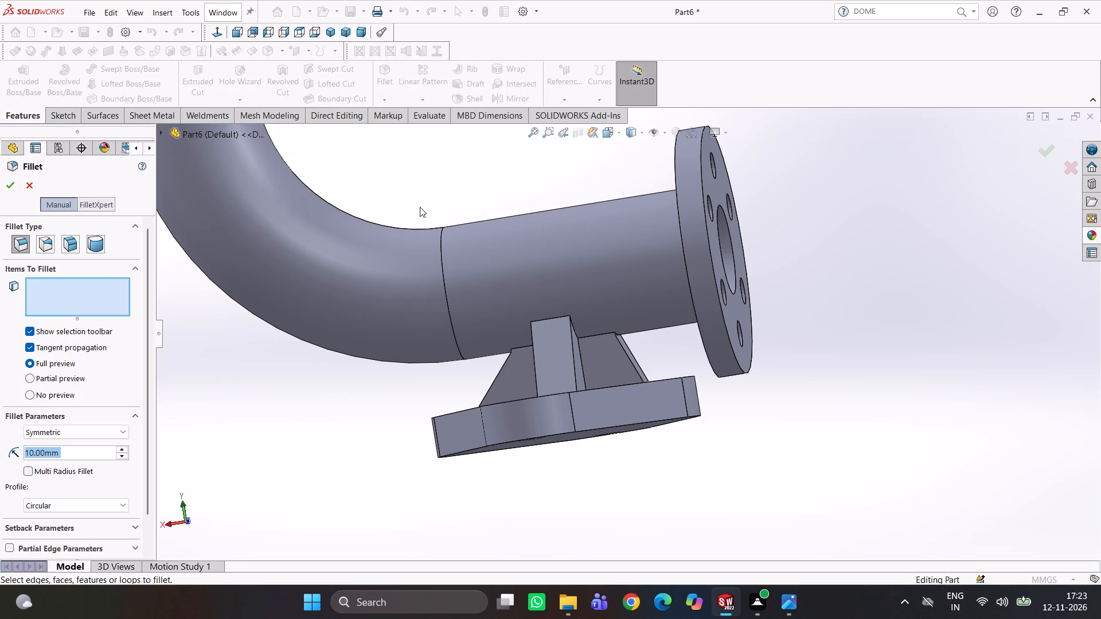
scroll(545, 362, "down", 2)
middle_click_drag(568, 381, 614, 421)
left_click(498, 369)
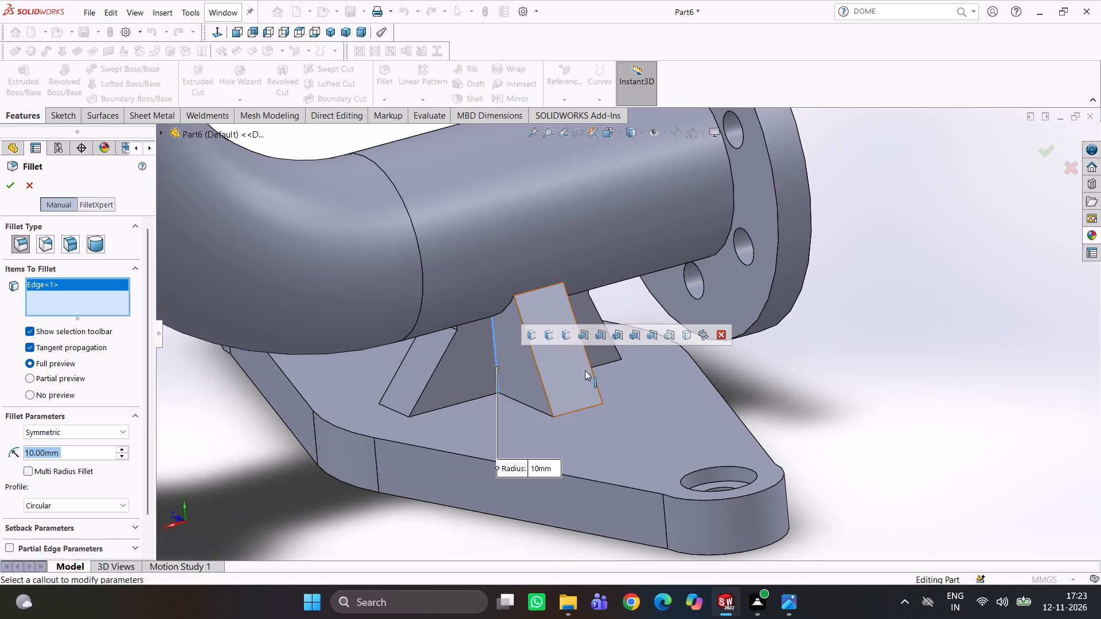
left_click_drag(80, 457, 18, 458)
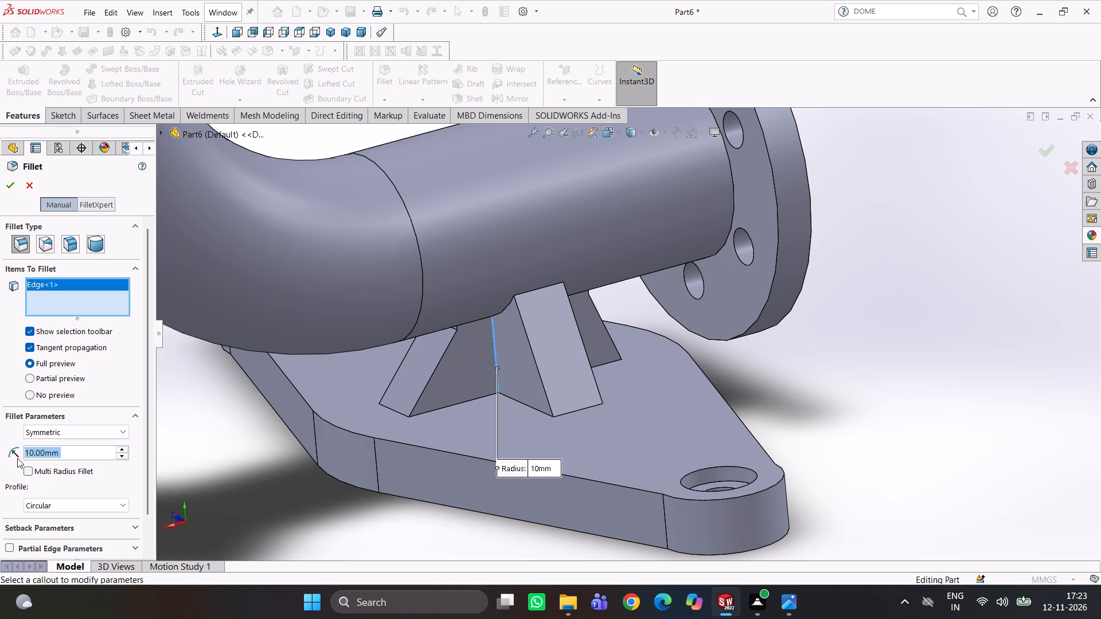
key("1")
key("Return")
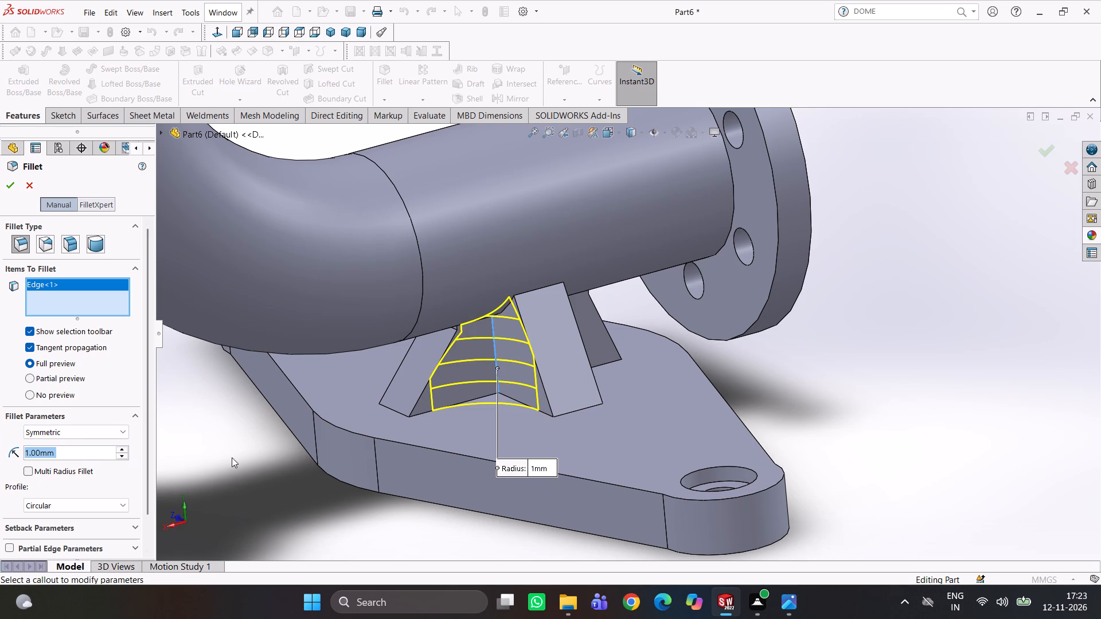
middle_click_drag(618, 408, 529, 455)
scroll(686, 345, "down", 4)
left_click(673, 322)
scroll(678, 337, "up", 2)
middle_click_drag(685, 343, 738, 340)
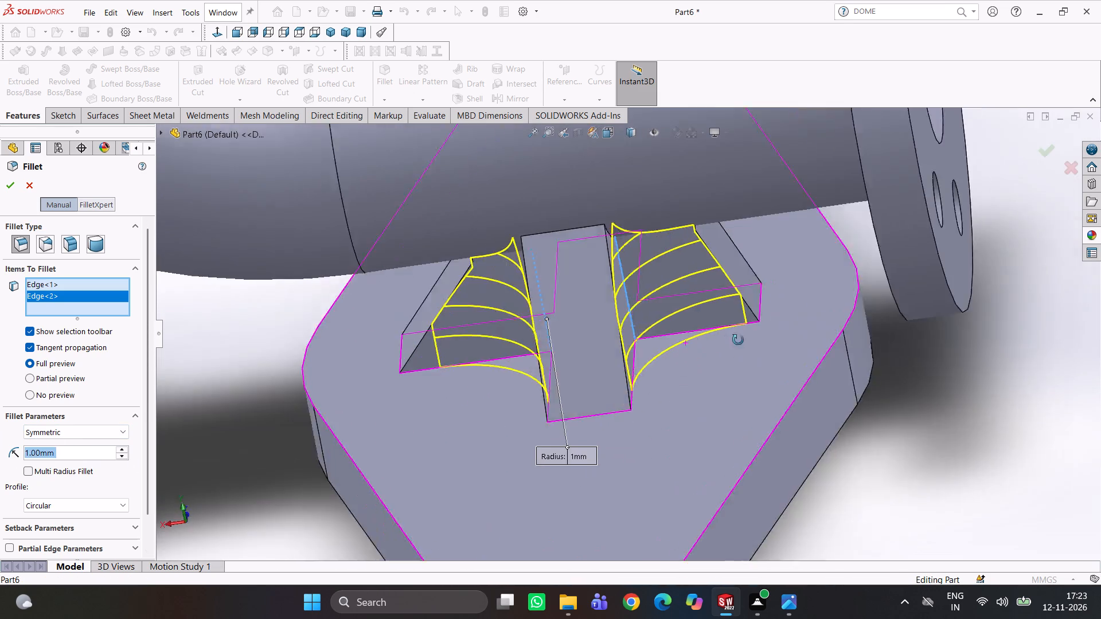
middle_click_drag(738, 340, 932, 387)
middle_click_drag(817, 343, 812, 405)
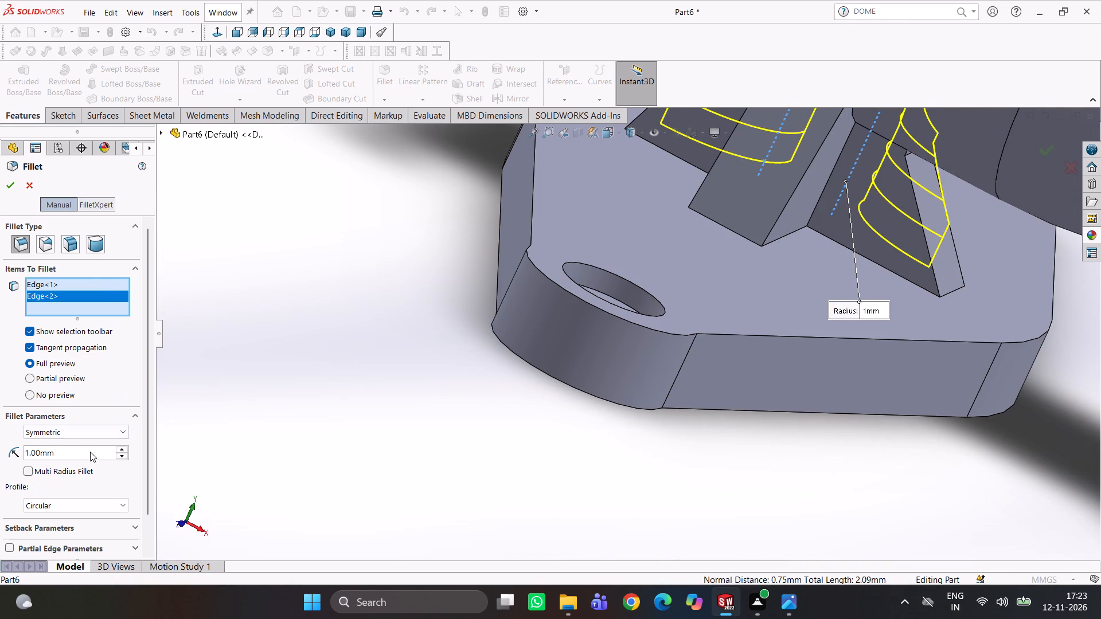
Set the fillet radius to 0.5 mm and add the remaining two inner corner edges where the mount's crossed ribs meet.
left_click_drag(89, 452, 26, 466)
type("0.5")
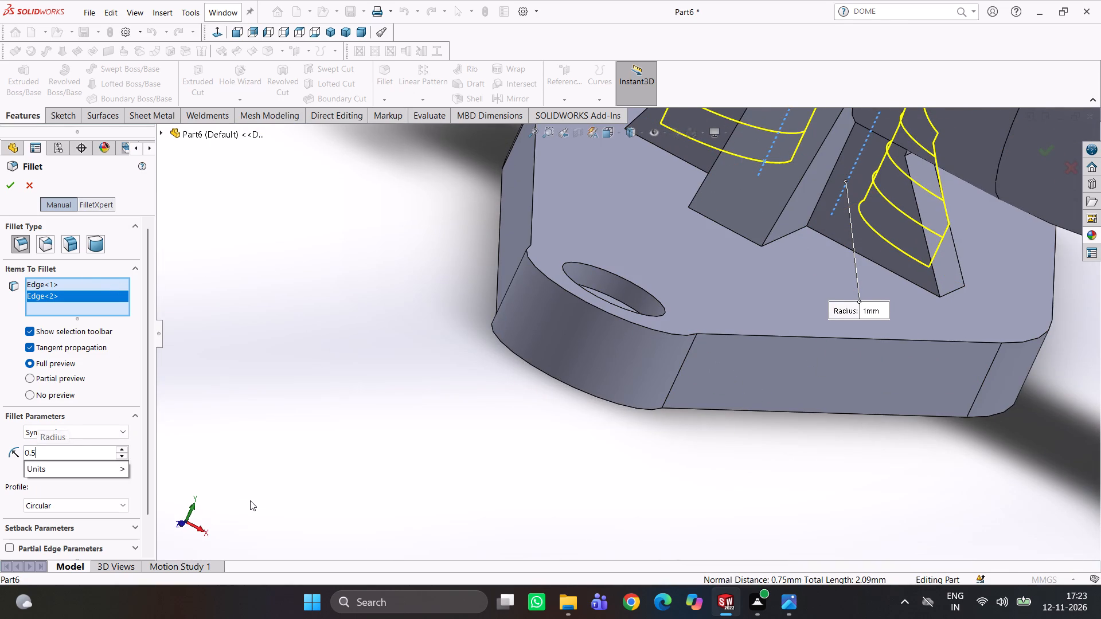
key("Return")
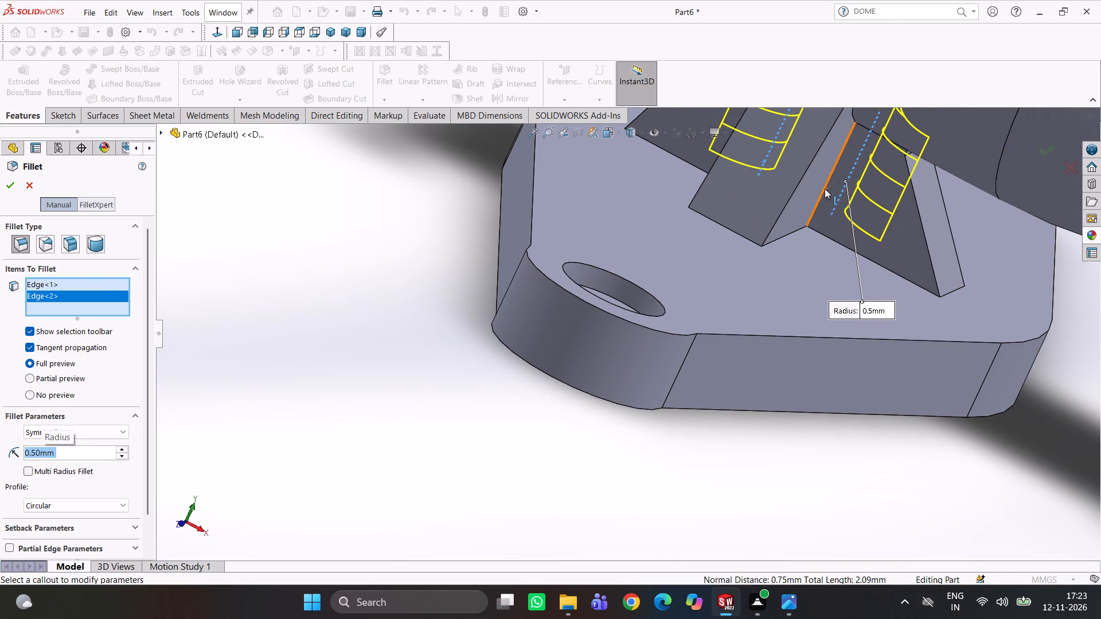
left_click(825, 189)
scroll(792, 228, "up", 1)
middle_click_drag(798, 238, 835, 300)
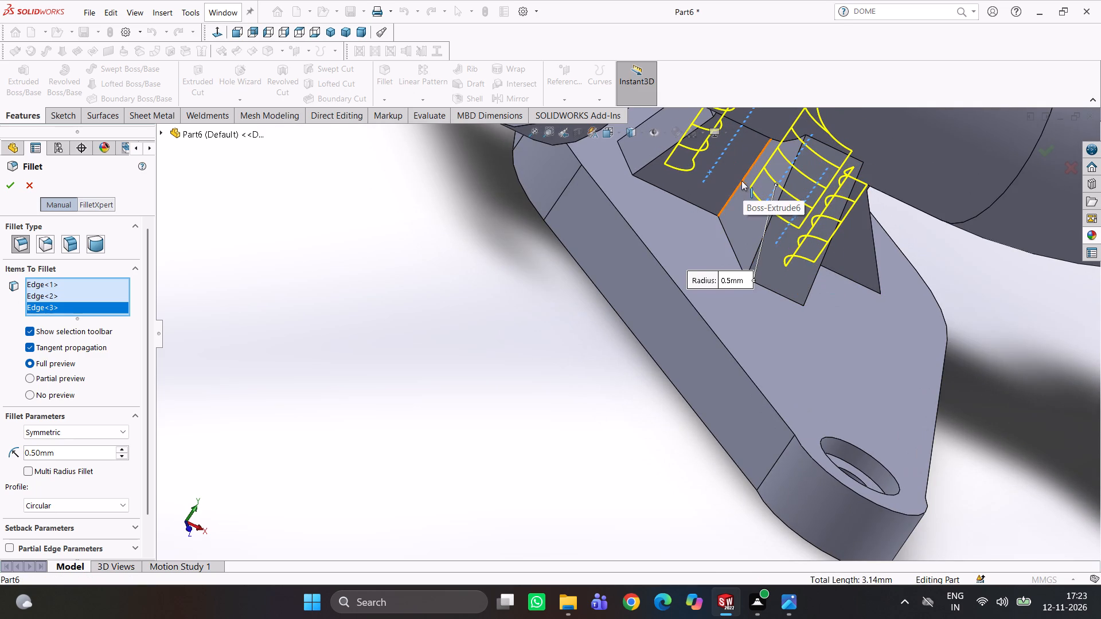
left_click(741, 181)
Add the circular edge where the pipe meets the flange beside the wall mount to the 0.5 mm fillet.
middle_click_drag(722, 216, 654, 187)
scroll(693, 220, "up", 3)
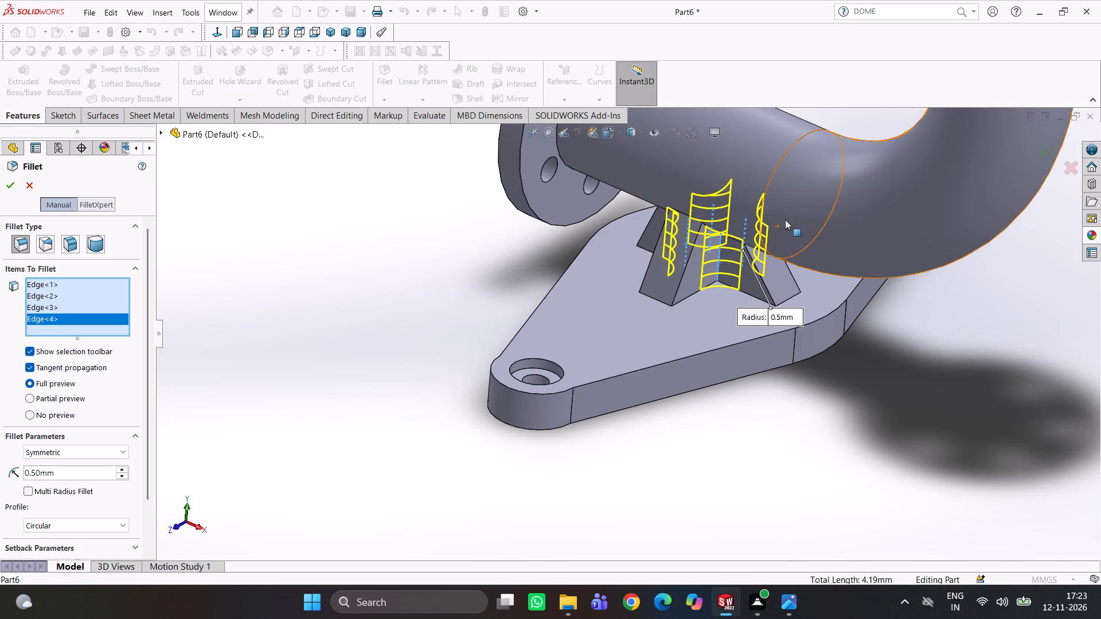
scroll(785, 220, "up", 2)
scroll(715, 293, "down", 6)
scroll(735, 339, "down", 3)
scroll(745, 342, "up", 3)
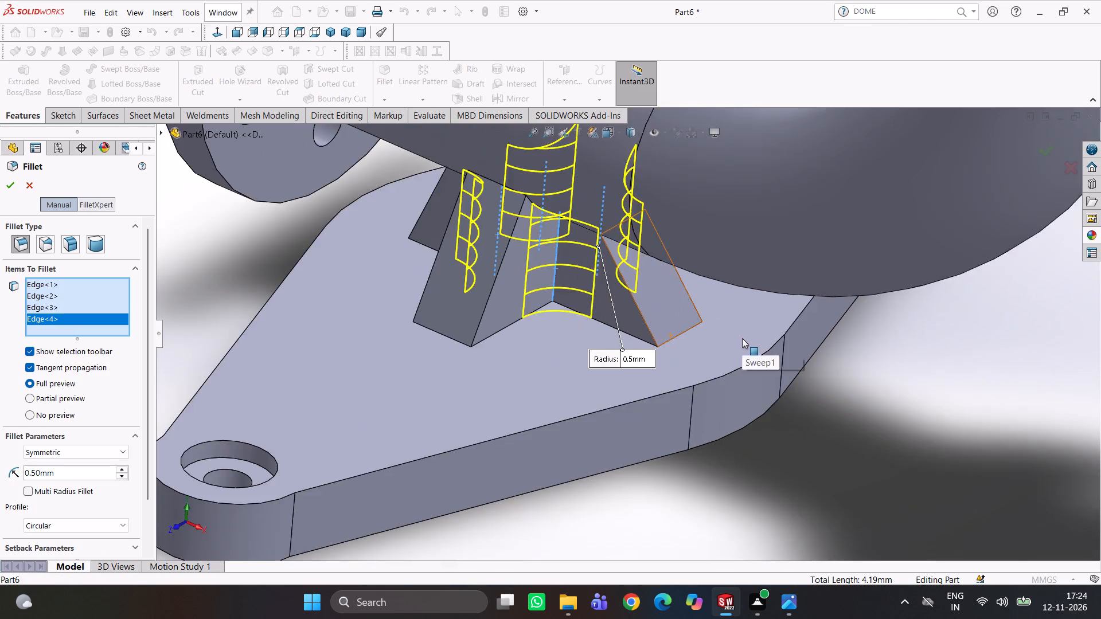
scroll(742, 338, "up", 4)
middle_click_drag(721, 305, 772, 250)
scroll(535, 243, "down", 3)
middle_click_drag(501, 246, 408, 244)
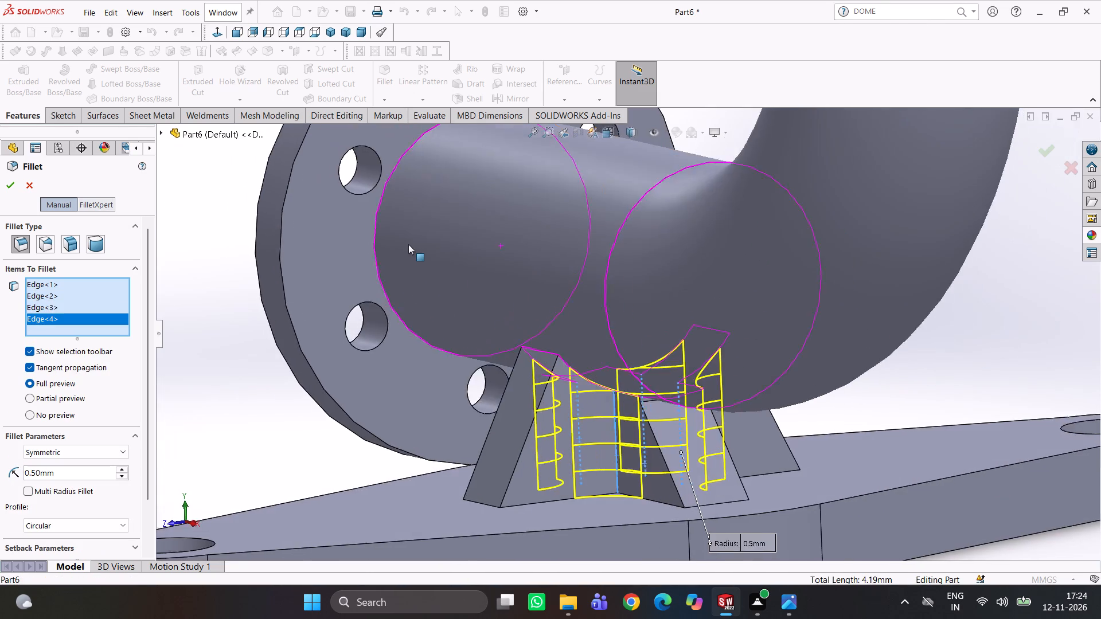
middle_click_drag(408, 244, 418, 246)
scroll(413, 237, "down", 4)
left_click(417, 235)
Add the circular edge where the pipe meets the upper flange and complete the 0.5 mm fillet.
scroll(466, 256, "up", 2)
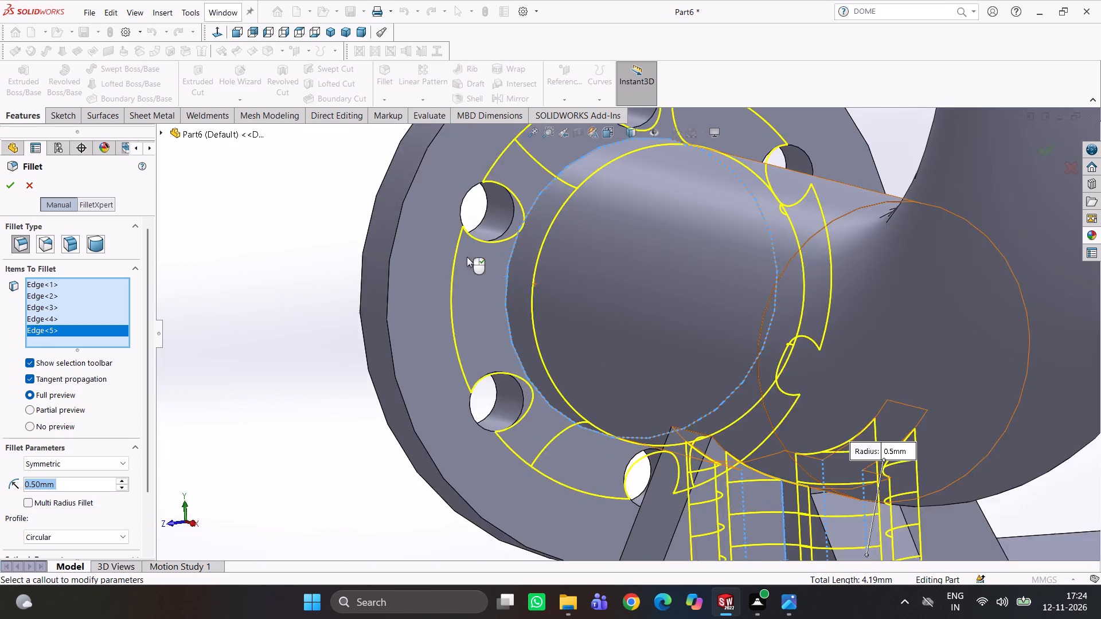
scroll(467, 257, "up", 2)
middle_click_drag(542, 273, 585, 270)
scroll(703, 334, "up", 8)
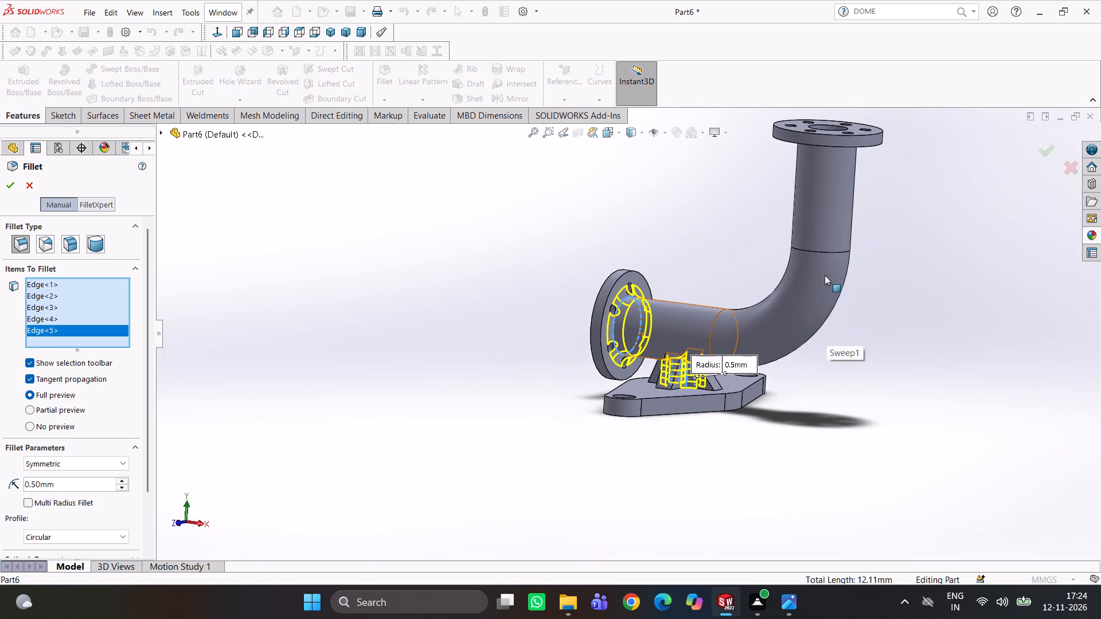
middle_click_drag(799, 234, 809, 152)
scroll(813, 143, "down", 5)
left_click(799, 156)
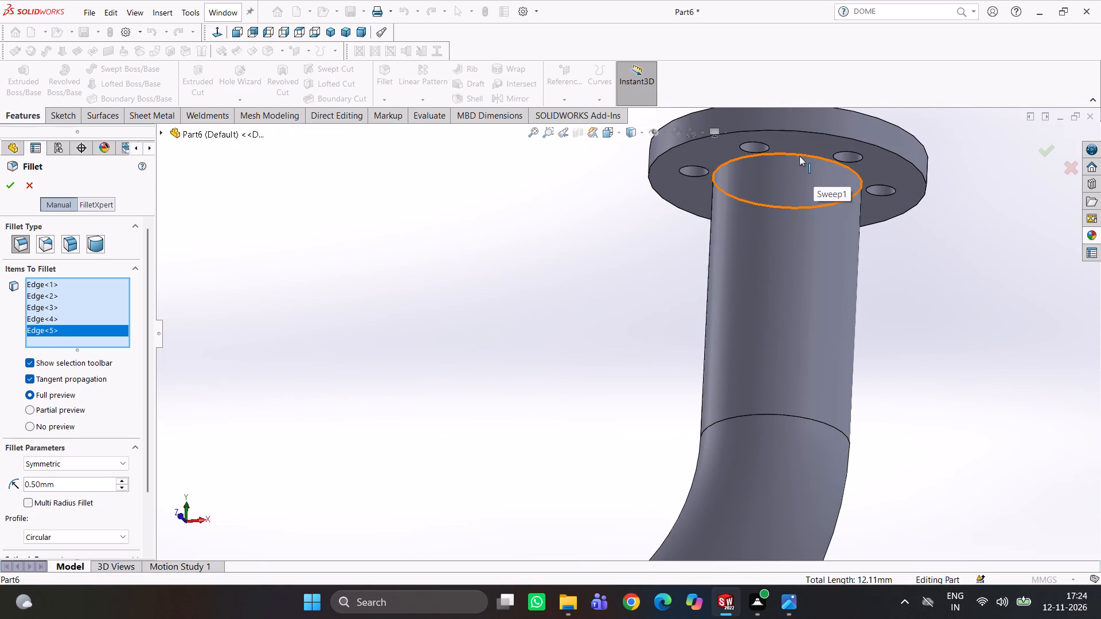
scroll(811, 253, "up", 2)
middle_click_drag(810, 263, 801, 296)
scroll(766, 288, "up", 1)
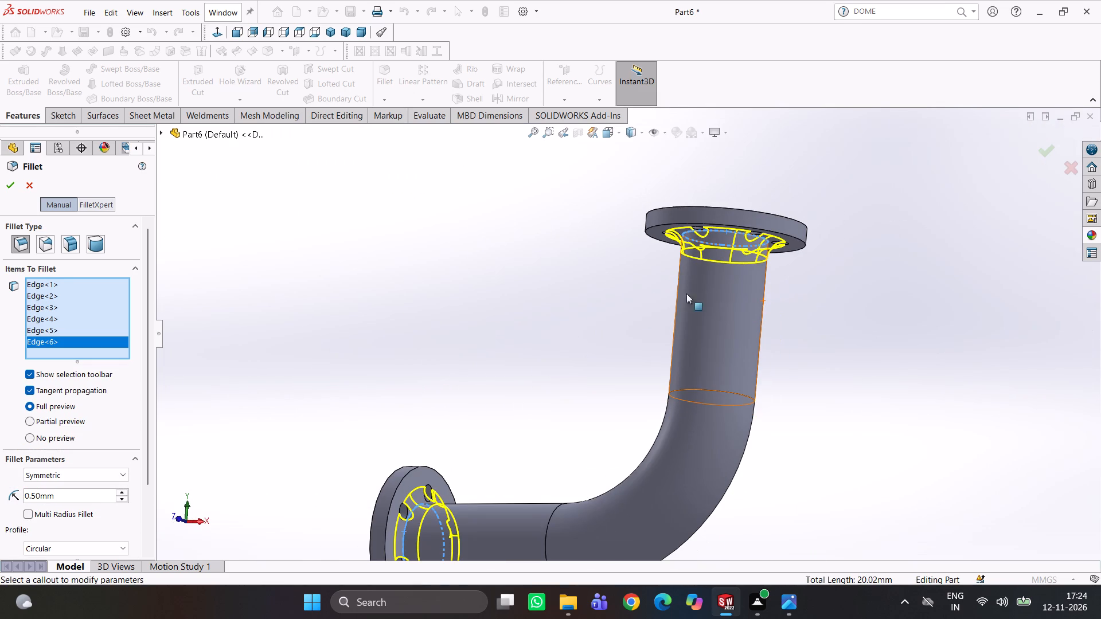
left_click(14, 179)
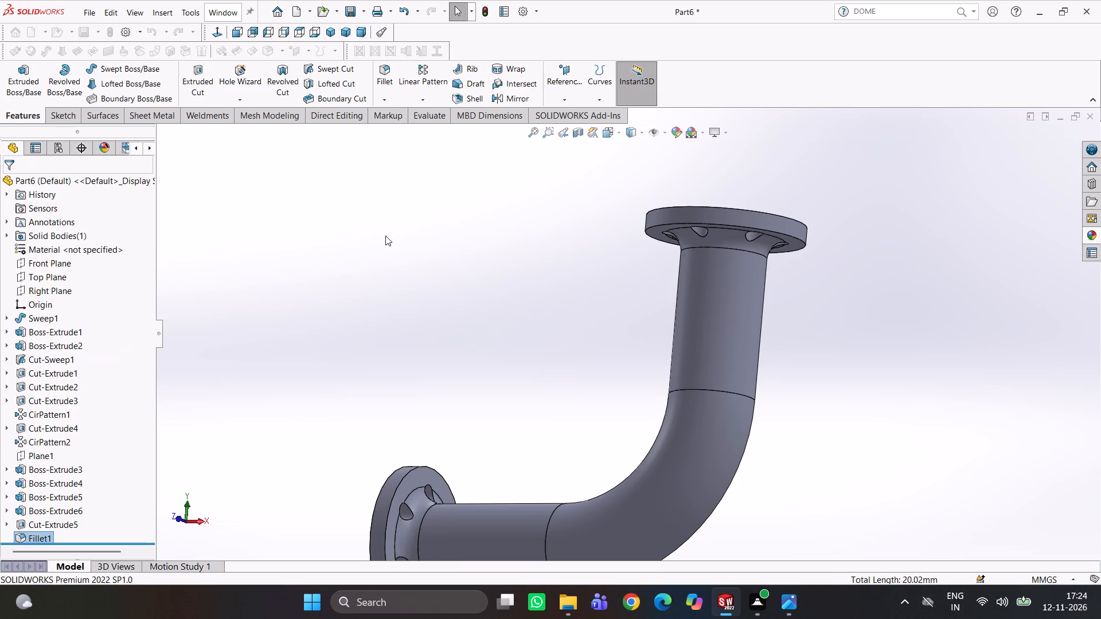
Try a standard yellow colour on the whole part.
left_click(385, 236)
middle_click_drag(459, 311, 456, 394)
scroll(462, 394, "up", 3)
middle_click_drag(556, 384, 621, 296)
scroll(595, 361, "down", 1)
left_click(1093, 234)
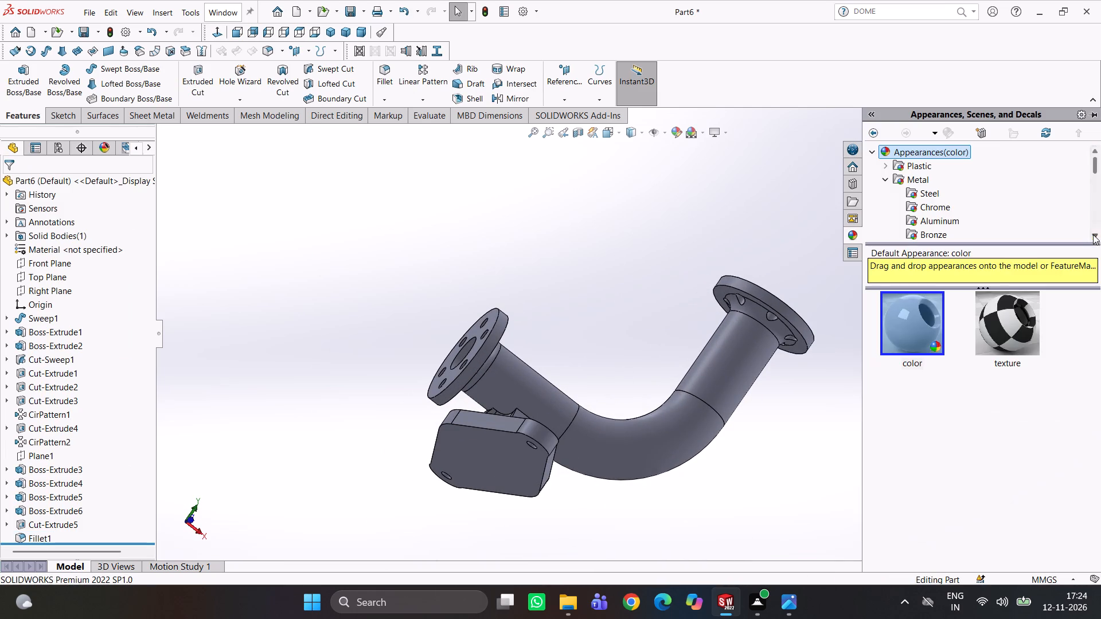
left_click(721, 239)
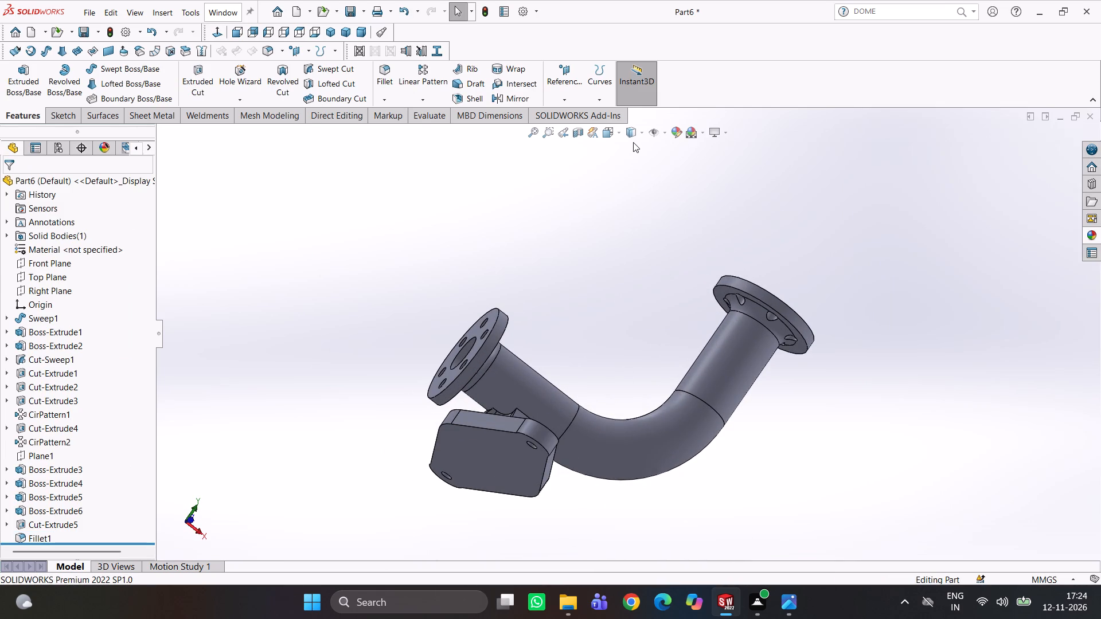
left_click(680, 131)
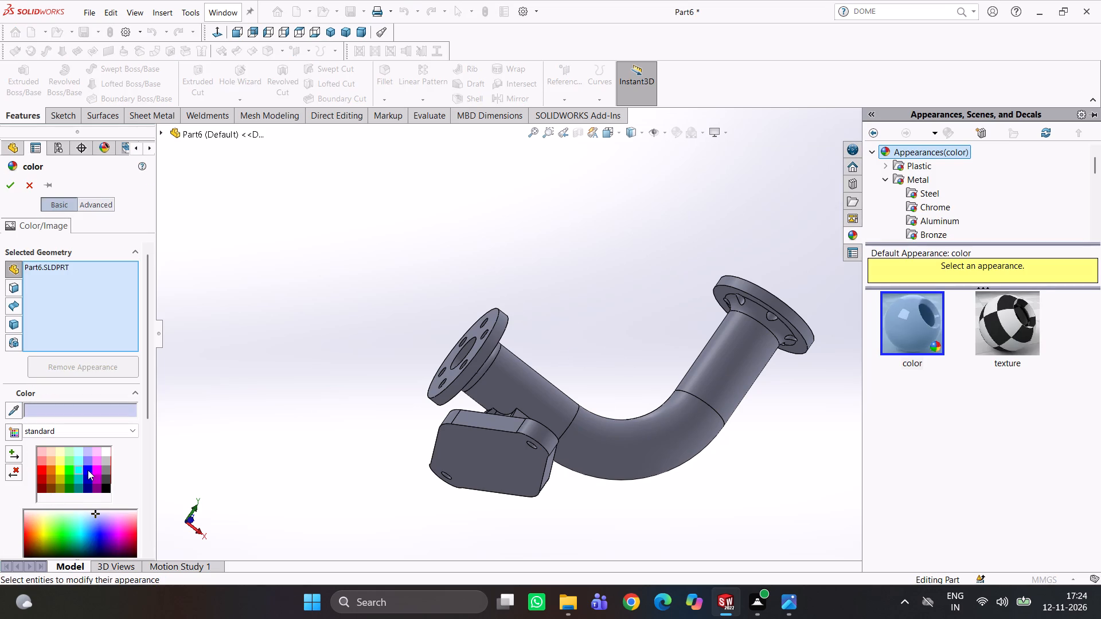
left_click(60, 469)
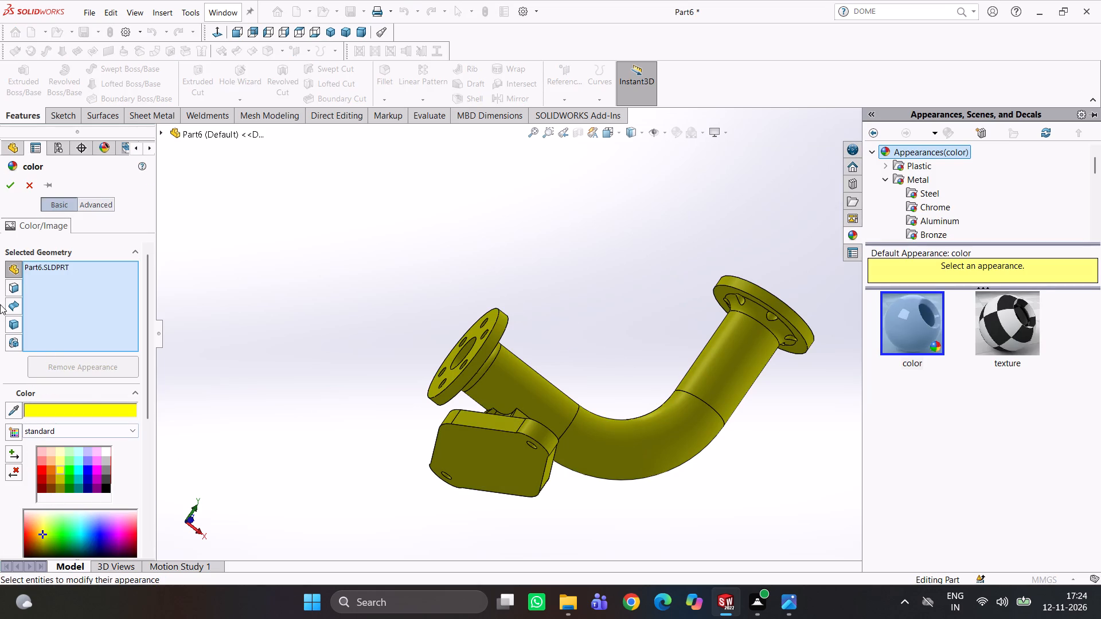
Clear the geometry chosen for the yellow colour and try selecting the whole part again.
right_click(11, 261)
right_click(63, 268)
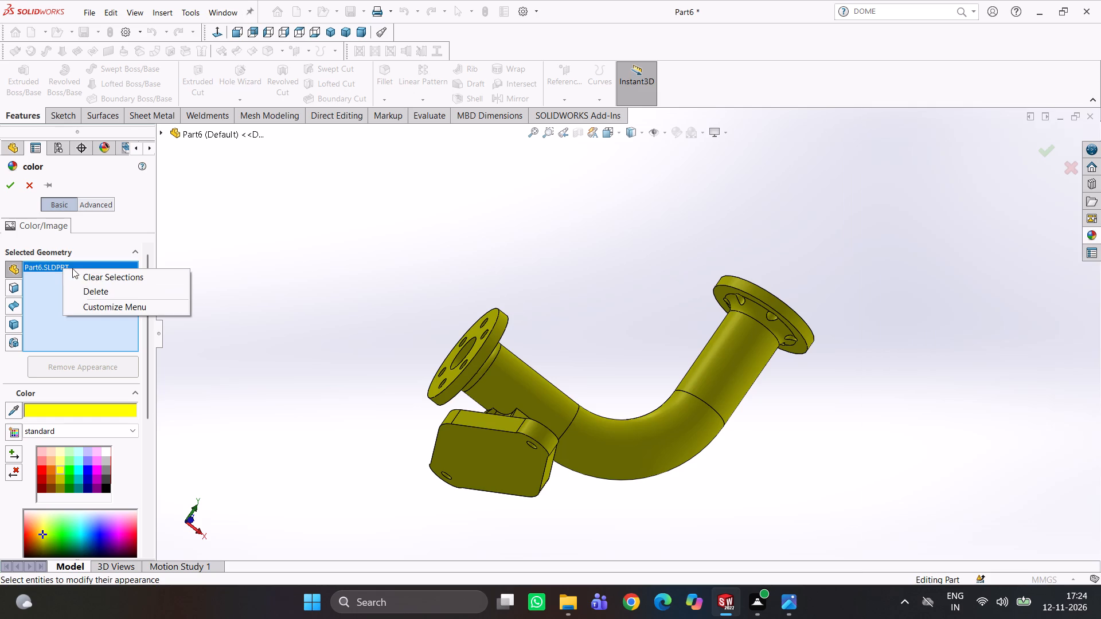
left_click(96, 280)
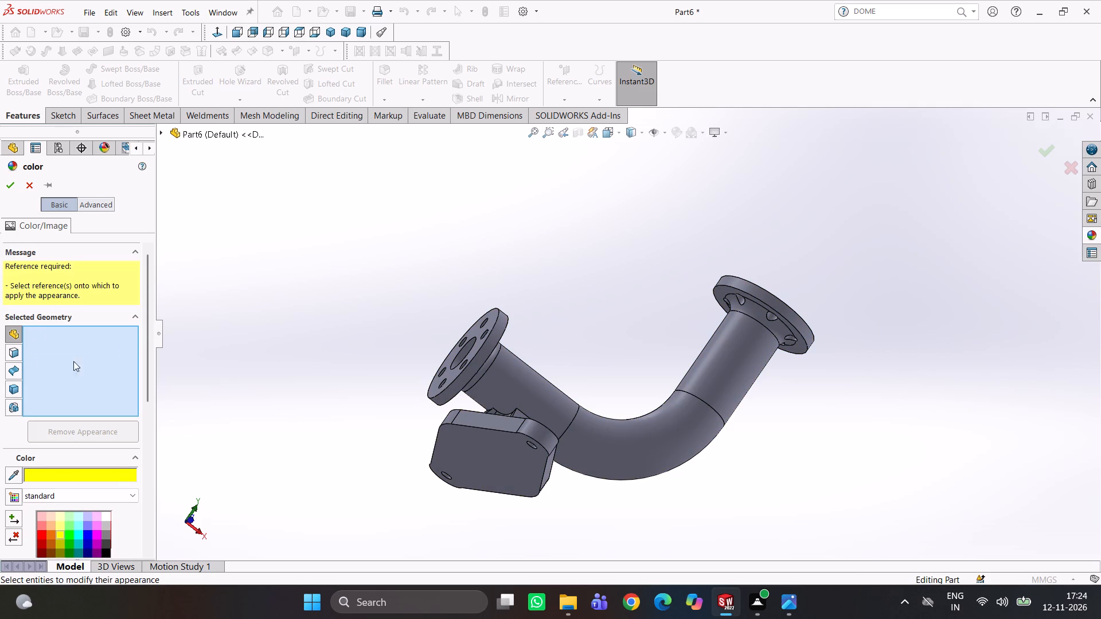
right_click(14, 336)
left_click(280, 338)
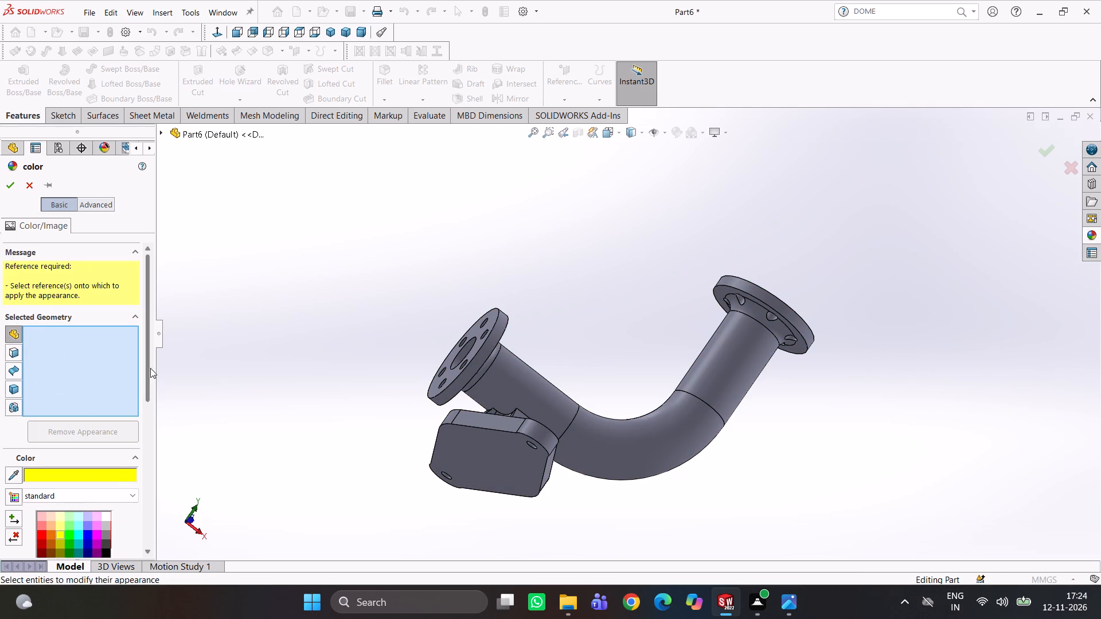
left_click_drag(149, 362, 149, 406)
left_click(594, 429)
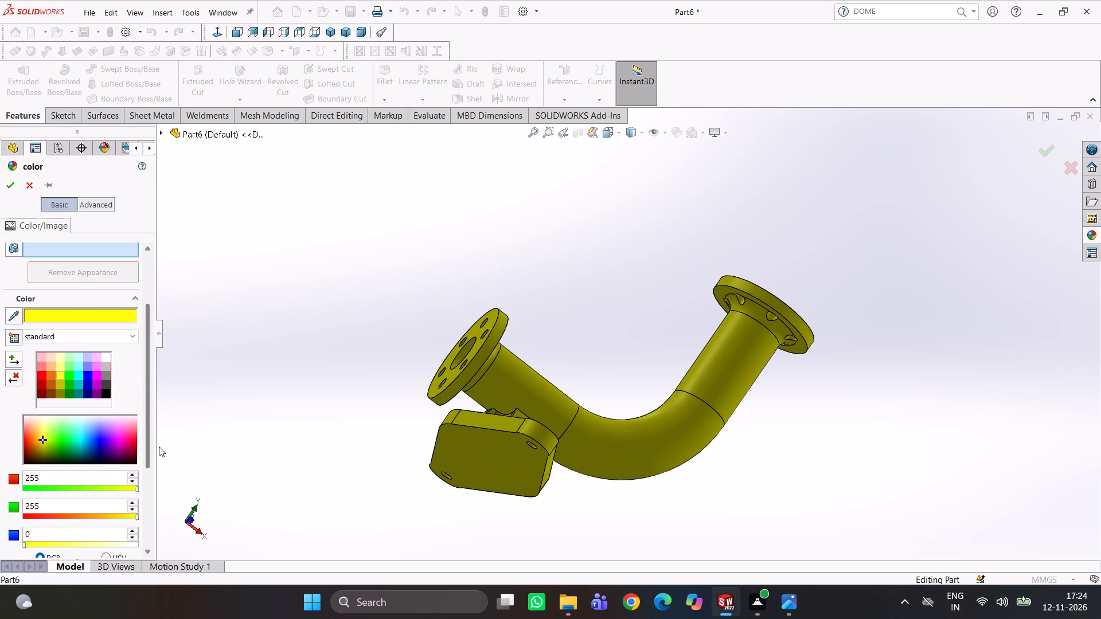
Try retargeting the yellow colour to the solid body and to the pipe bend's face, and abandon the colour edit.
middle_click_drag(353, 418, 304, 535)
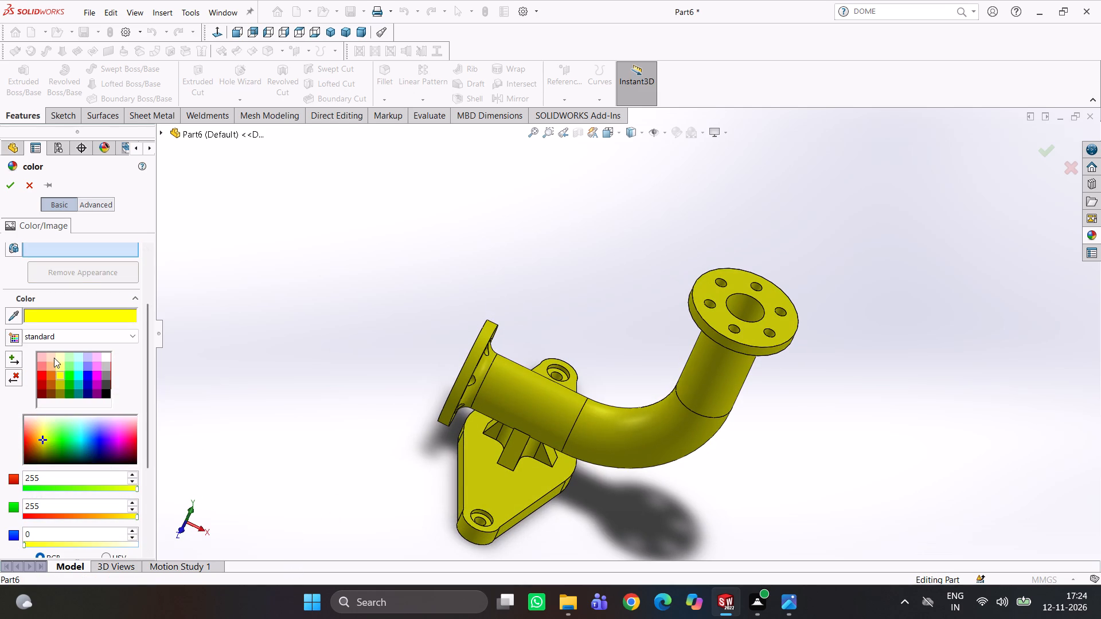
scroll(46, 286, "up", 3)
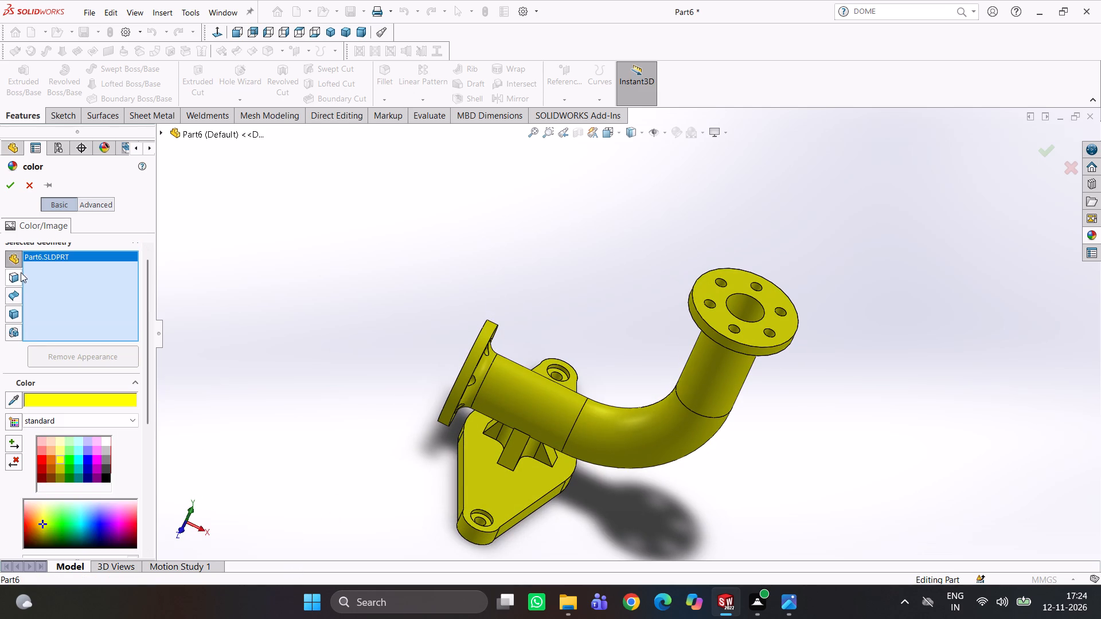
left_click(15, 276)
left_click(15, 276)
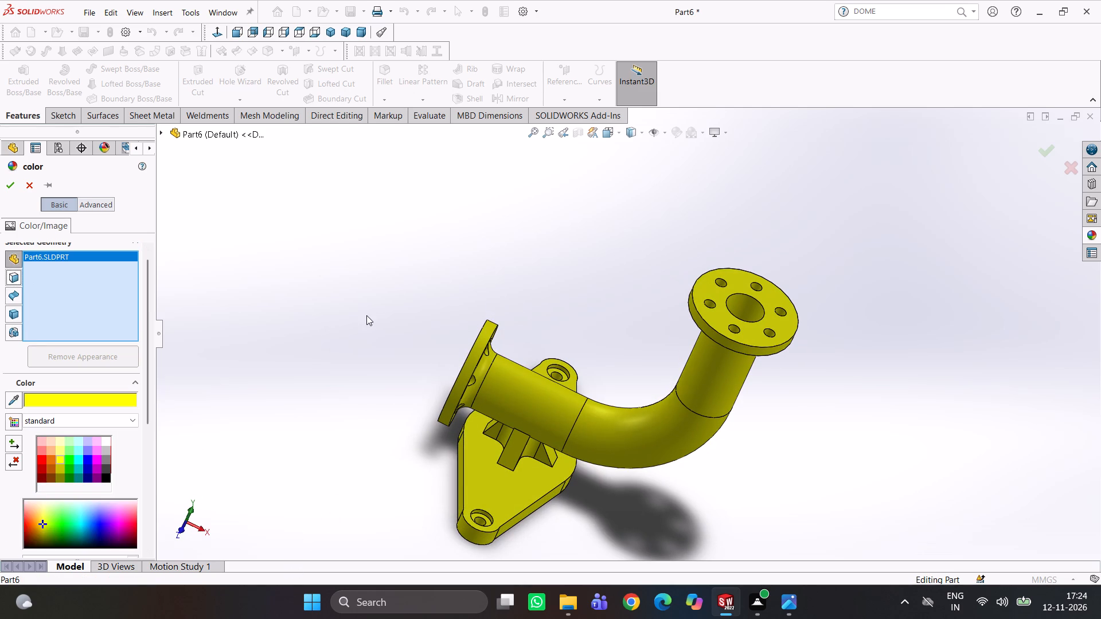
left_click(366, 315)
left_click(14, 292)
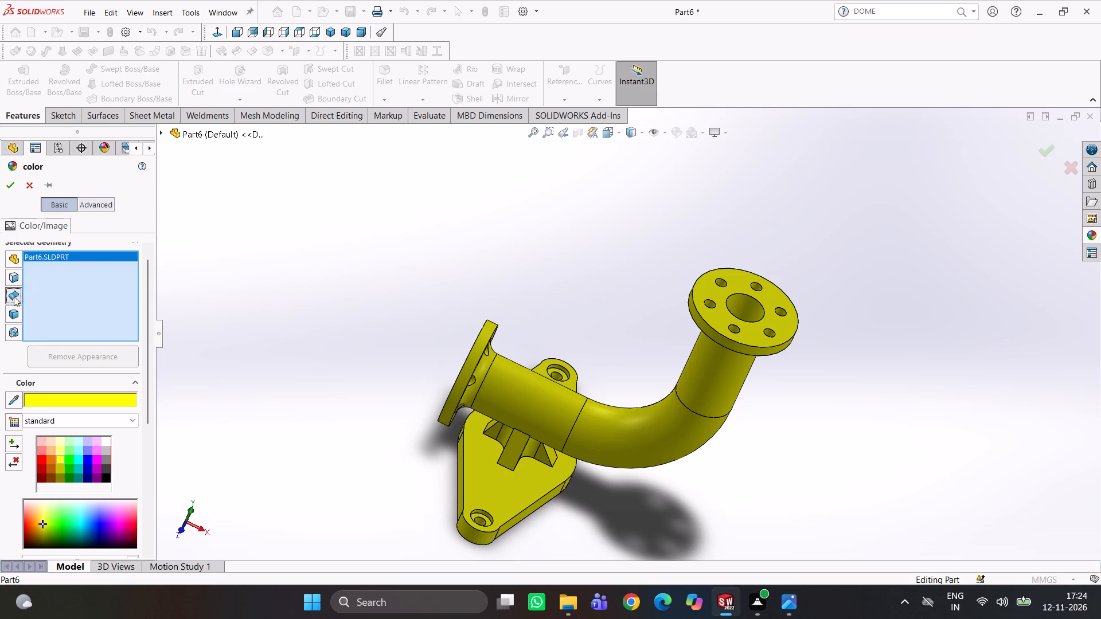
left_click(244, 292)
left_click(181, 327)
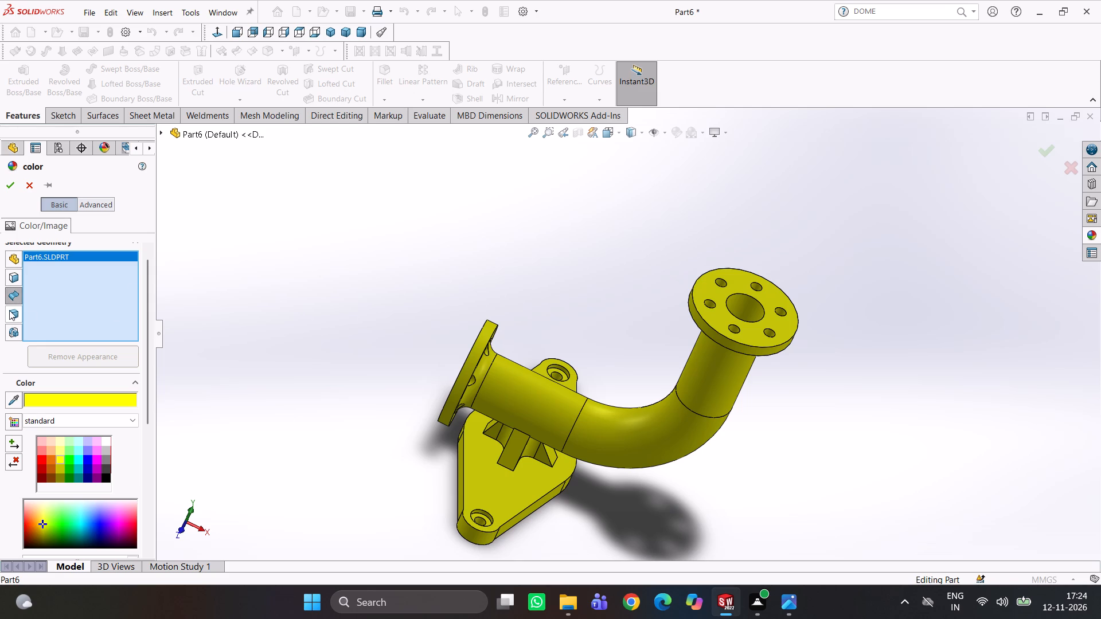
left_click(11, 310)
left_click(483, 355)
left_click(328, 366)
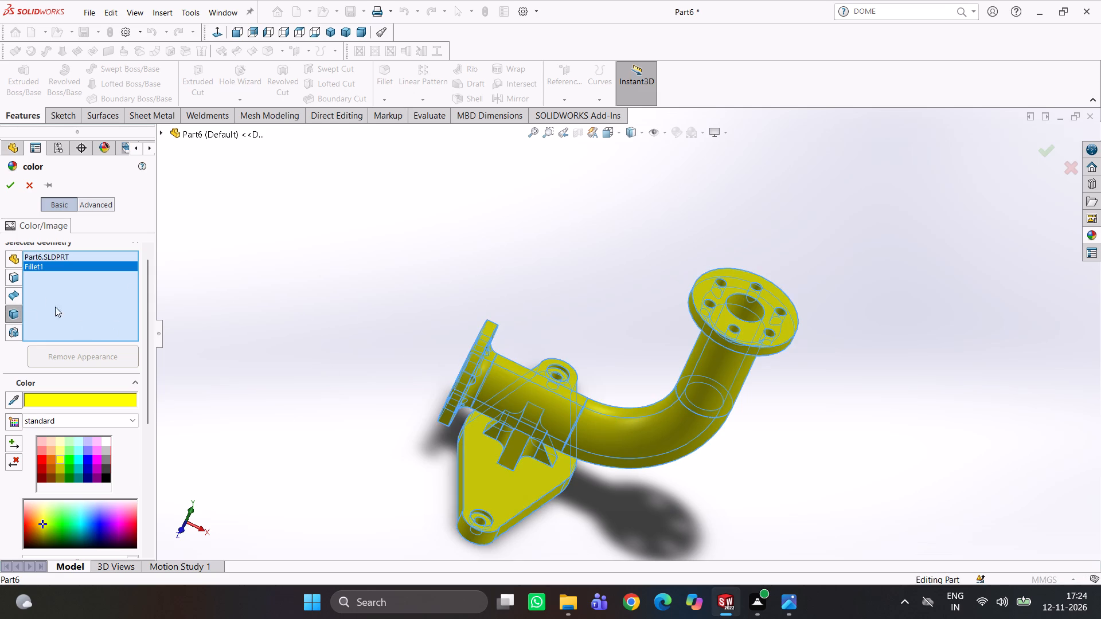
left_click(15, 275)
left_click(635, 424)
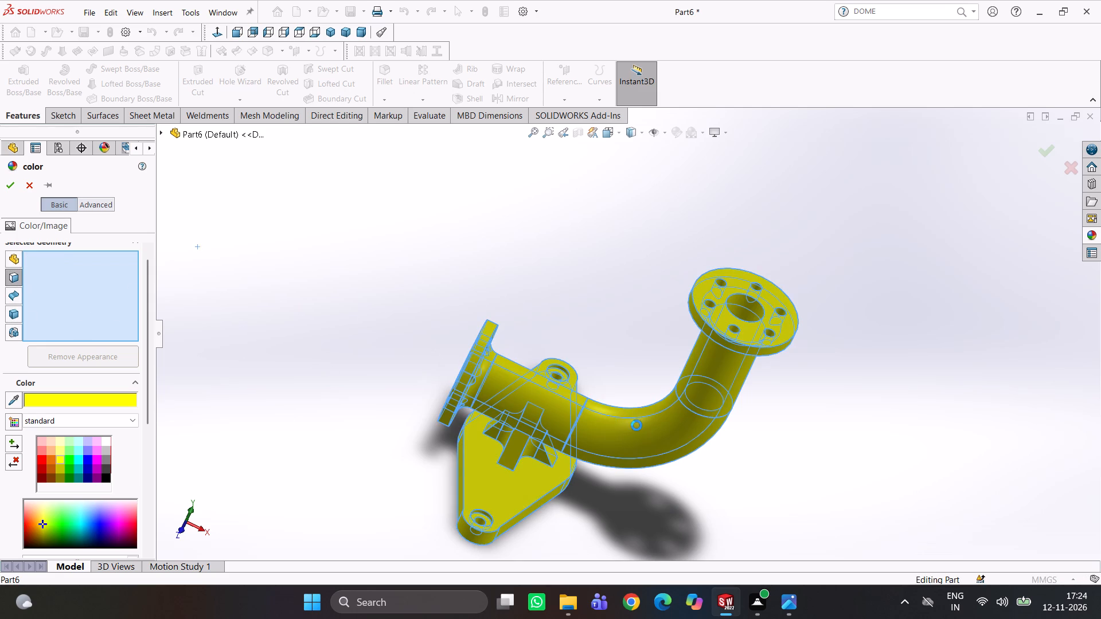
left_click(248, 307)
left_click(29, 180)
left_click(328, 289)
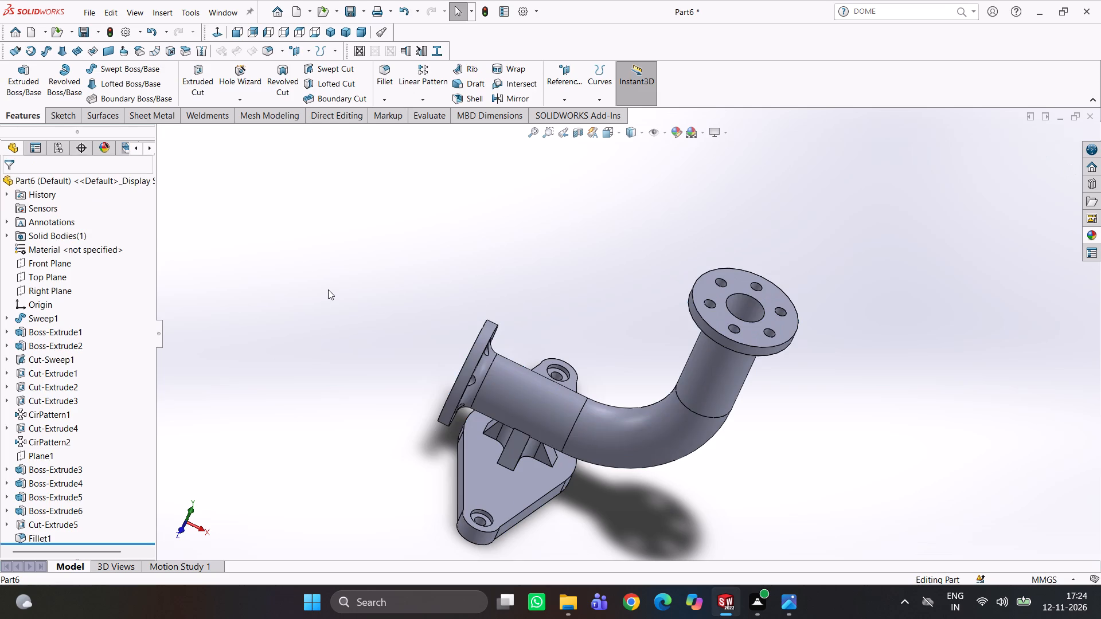
Examine the filleted ribs between the pipe and mount plate, and the complete pipe from several sides.
middle_click_drag(534, 347, 564, 258)
scroll(602, 356, "down", 4)
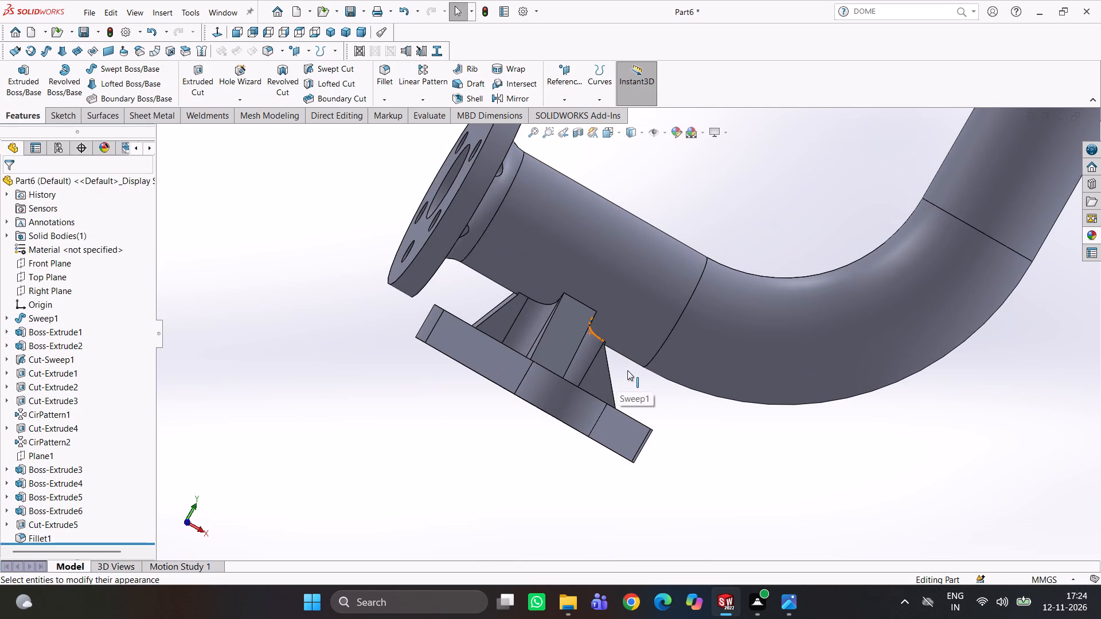
middle_click_drag(661, 373, 613, 372)
scroll(625, 365, "up", 2)
middle_click_drag(633, 367, 616, 312)
scroll(641, 318, "up", 3)
middle_click_drag(684, 334, 723, 362)
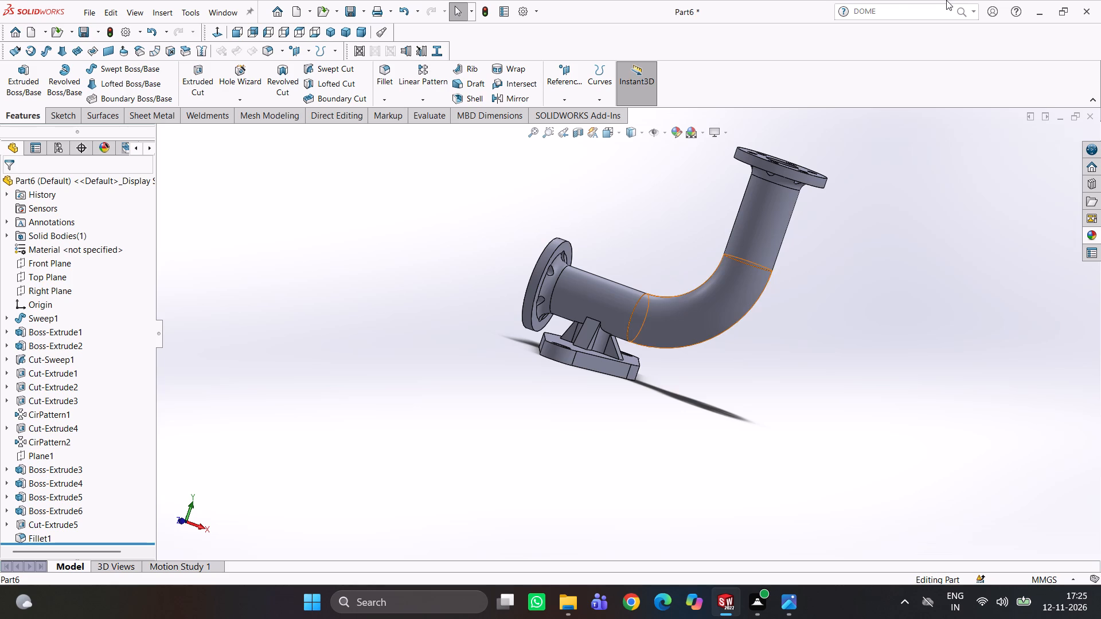
scroll(1100, 161, "up", 1)
scroll(617, 322, "up", 1)
middle_click_drag(636, 332, 712, 398)
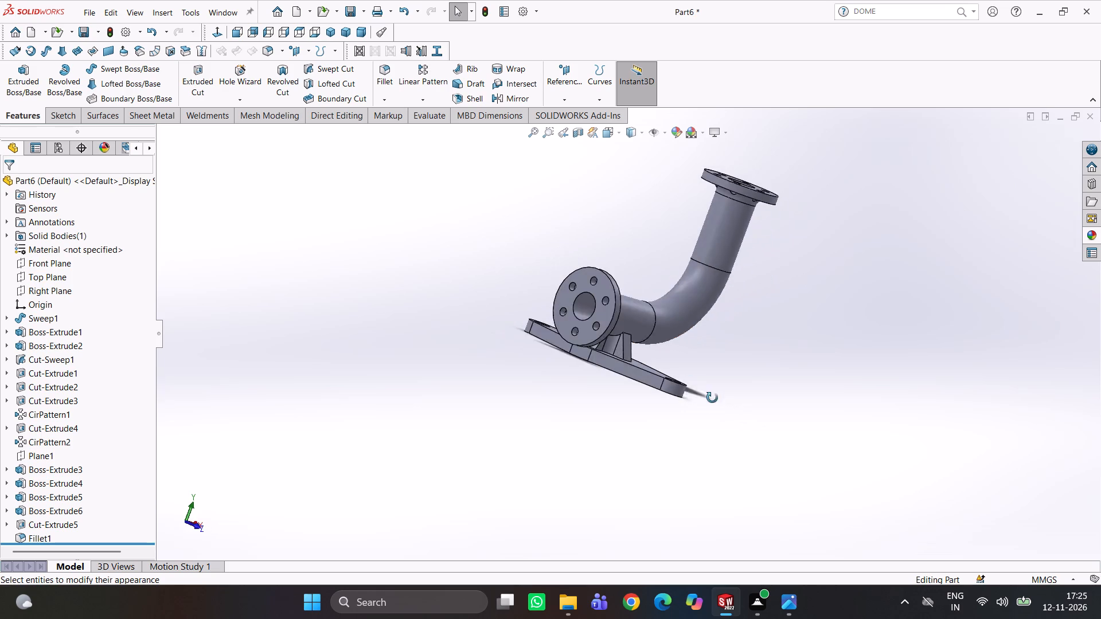
middle_click_drag(712, 398, 720, 407)
scroll(671, 283, "down", 3)
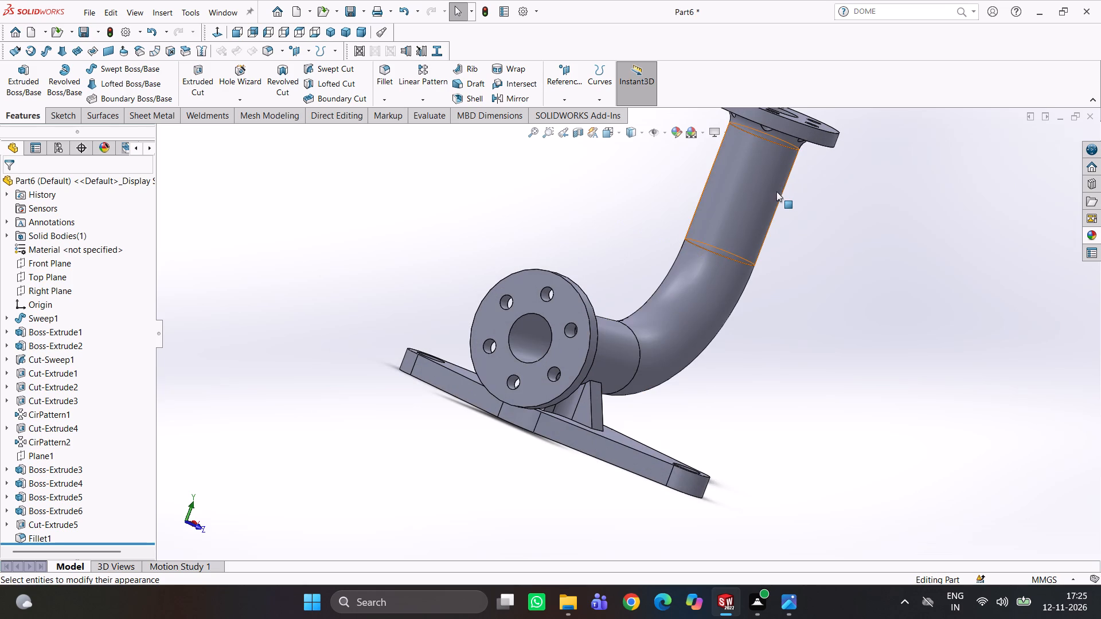
Examine the filleted pipe-to-flange transition, the pipe bend, and the flange's bore and bolt holes close up.
middle_click_drag(844, 193, 739, 328)
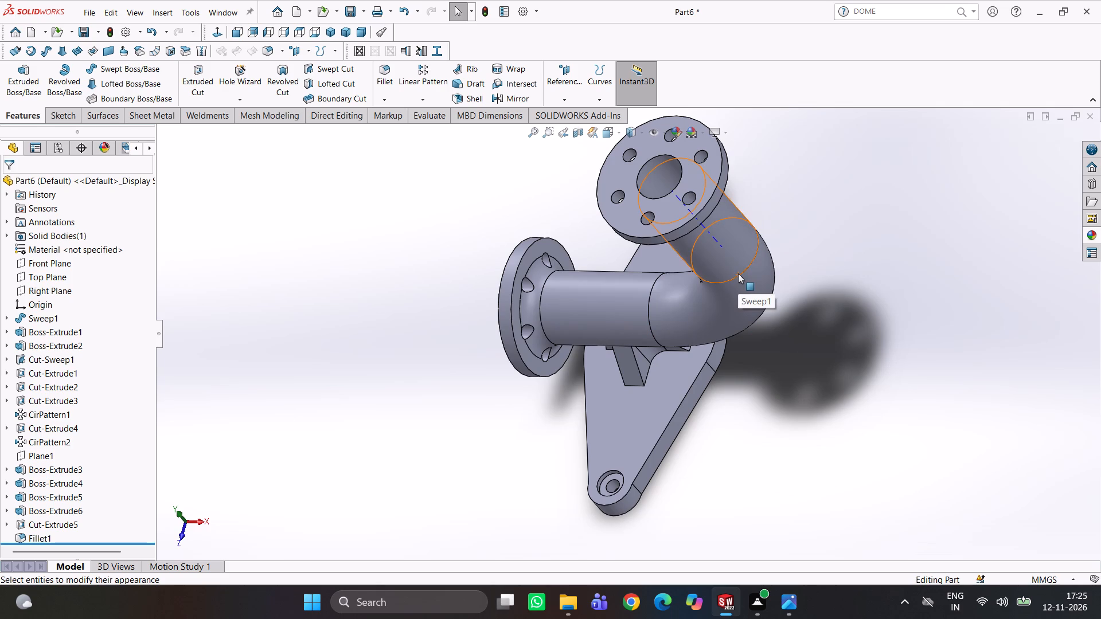
scroll(739, 273, "down", 4)
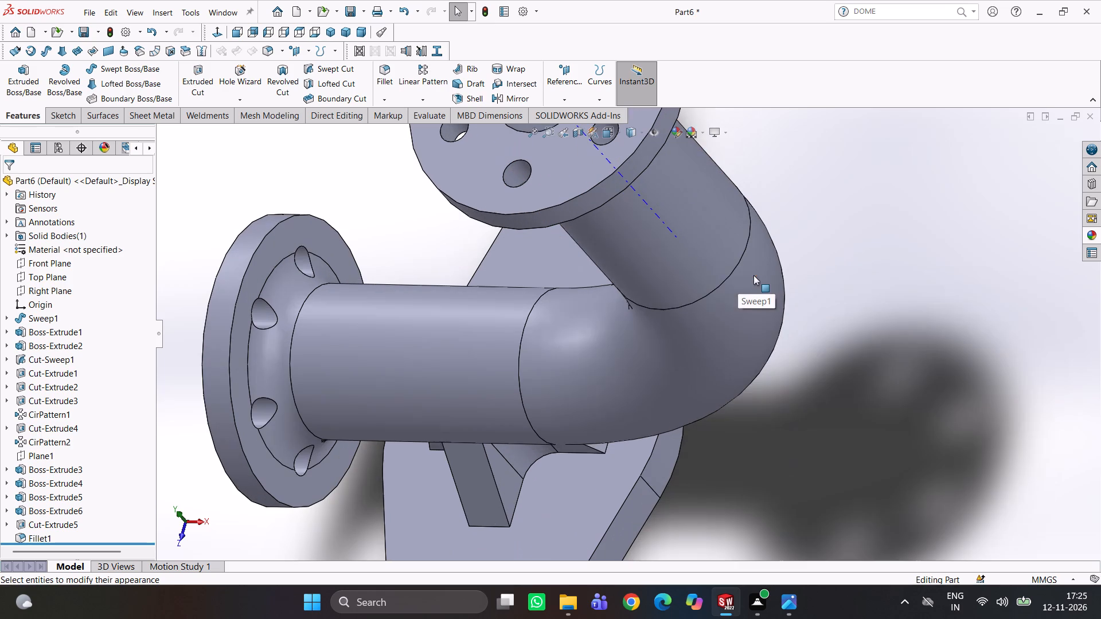
left_click(900, 265)
middle_click_drag(869, 279, 889, 250)
scroll(743, 346, "up", 4)
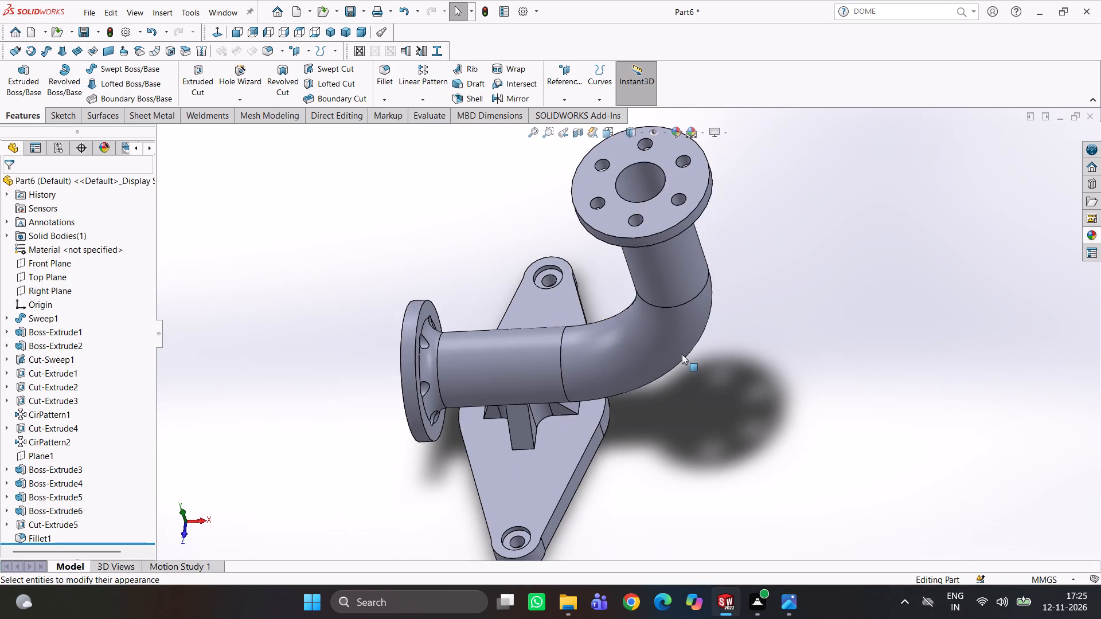
middle_click_drag(682, 353, 712, 251)
scroll(645, 281, "up", 4)
middle_click_drag(560, 299, 655, 320)
scroll(553, 374, "down", 10)
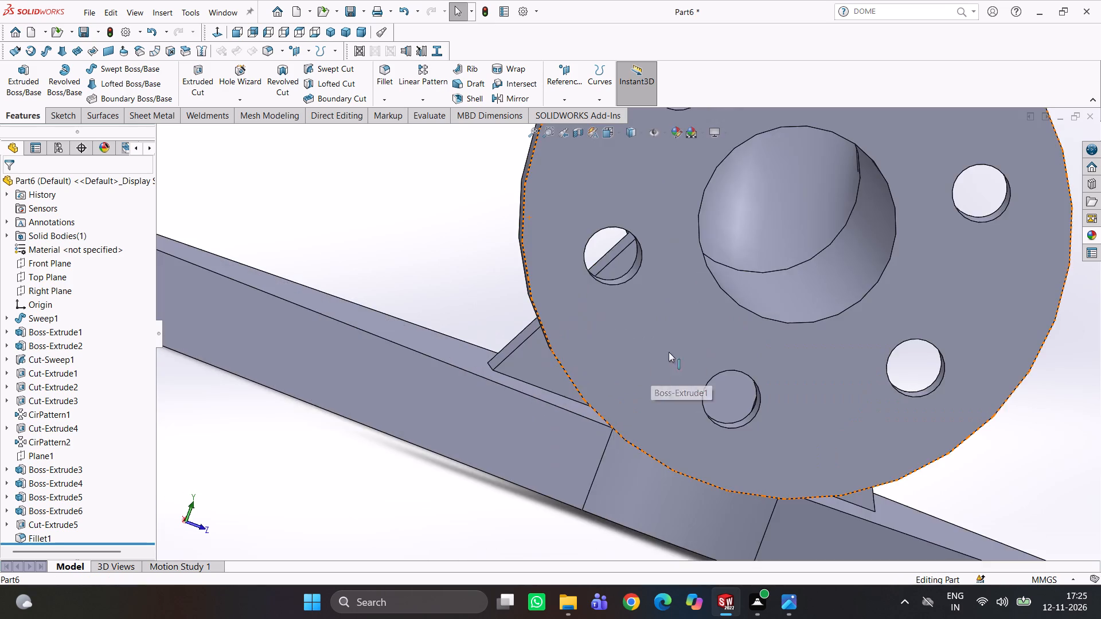
middle_click_drag(706, 341, 708, 266)
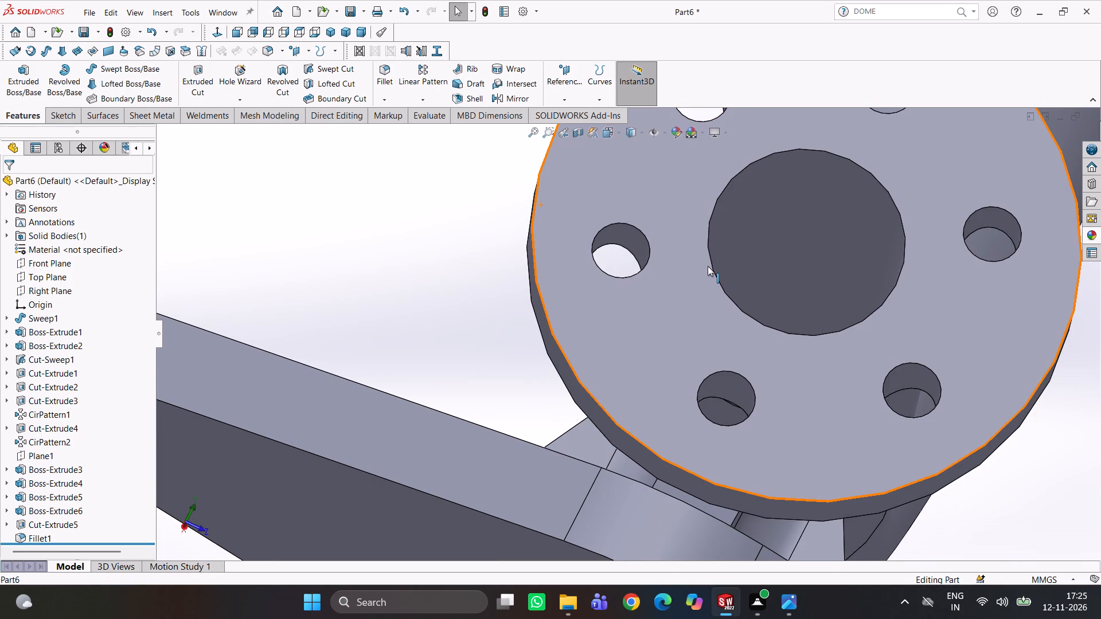
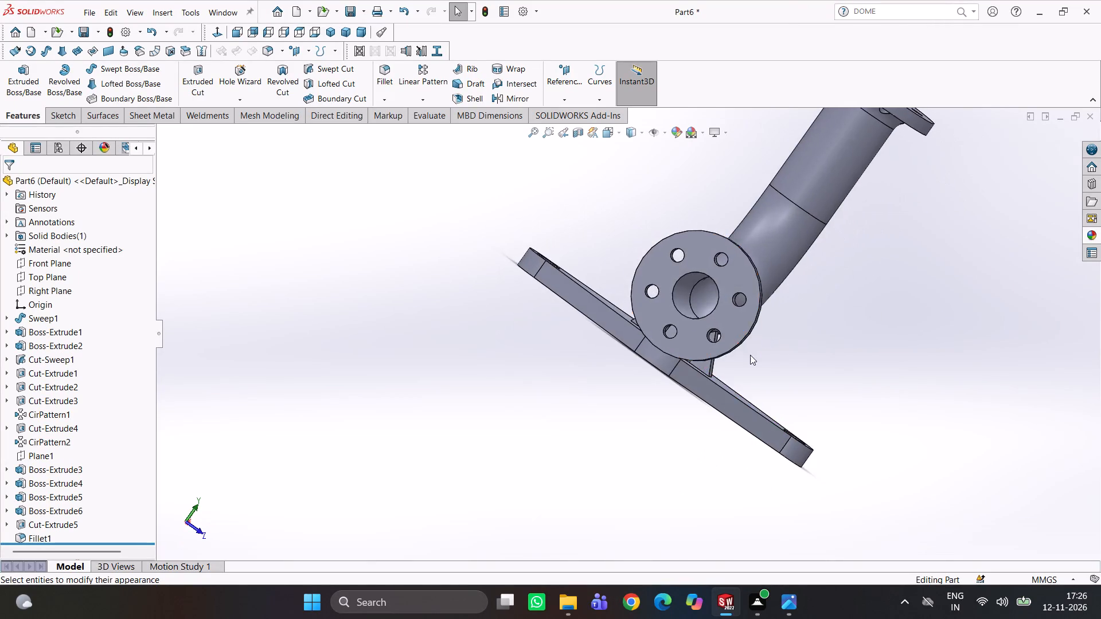
Chamfer the bore edge on the outer face of the flange beside the wall mount, 0.1 mm at 45 degrees.
scroll(688, 275, "down", 7)
middle_click_drag(719, 328, 739, 365)
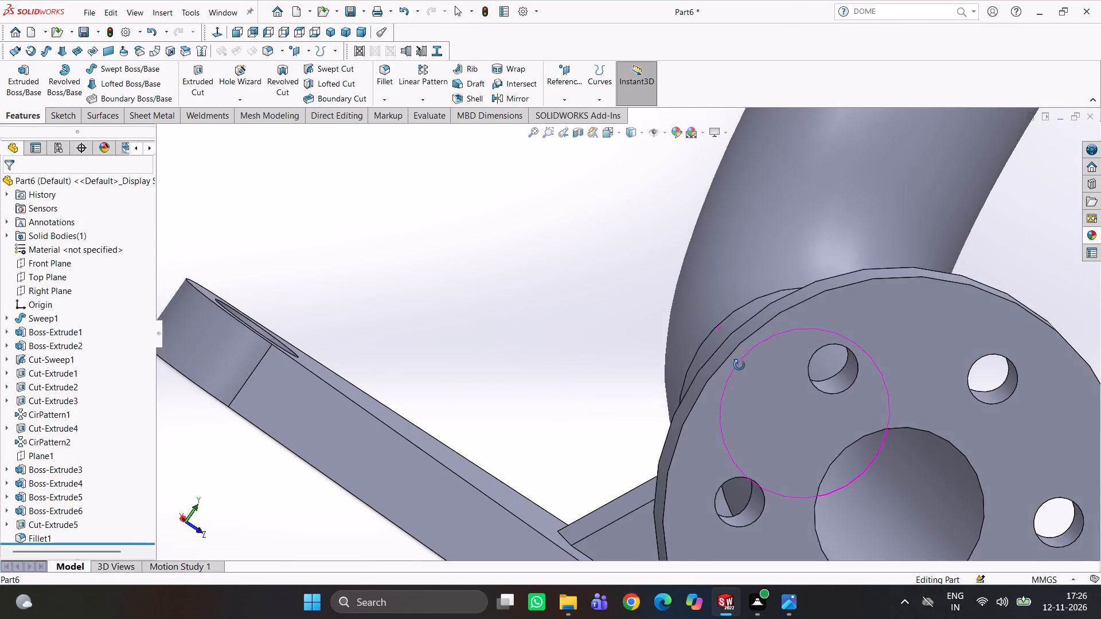
middle_click_drag(739, 365, 737, 364)
scroll(767, 420, "up", 5)
scroll(715, 396, "down", 4)
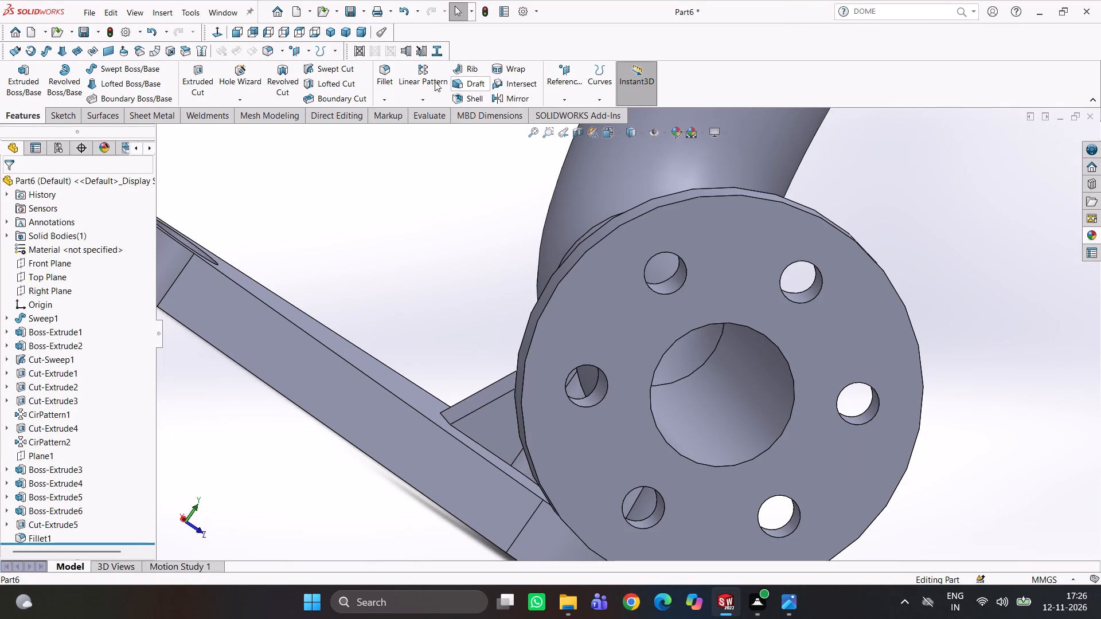
left_click(384, 105)
left_click(395, 129)
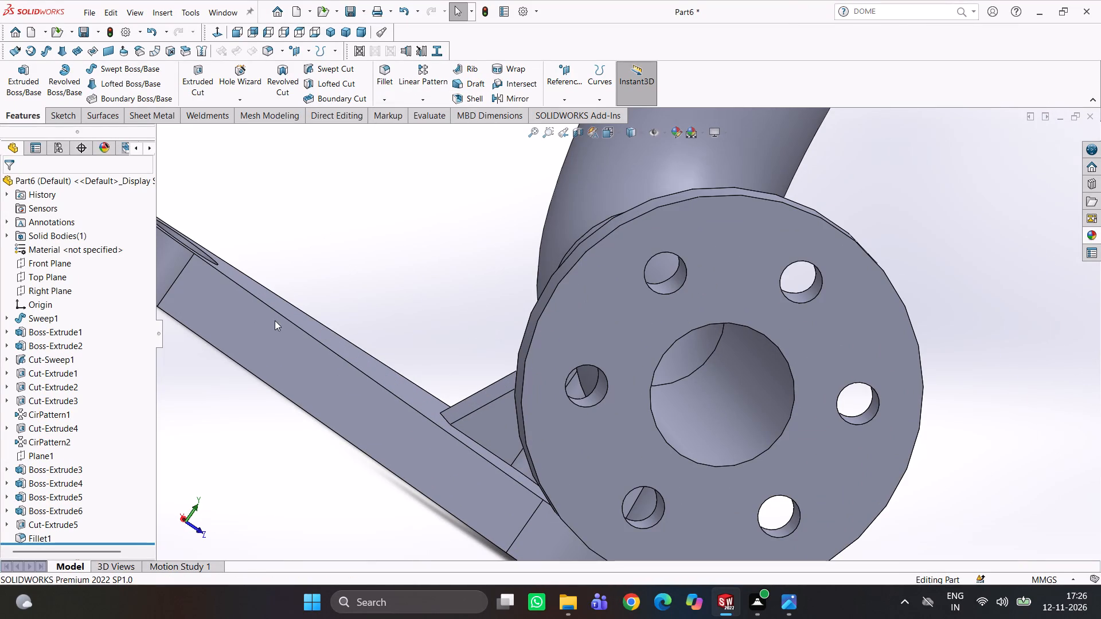
left_click(684, 334)
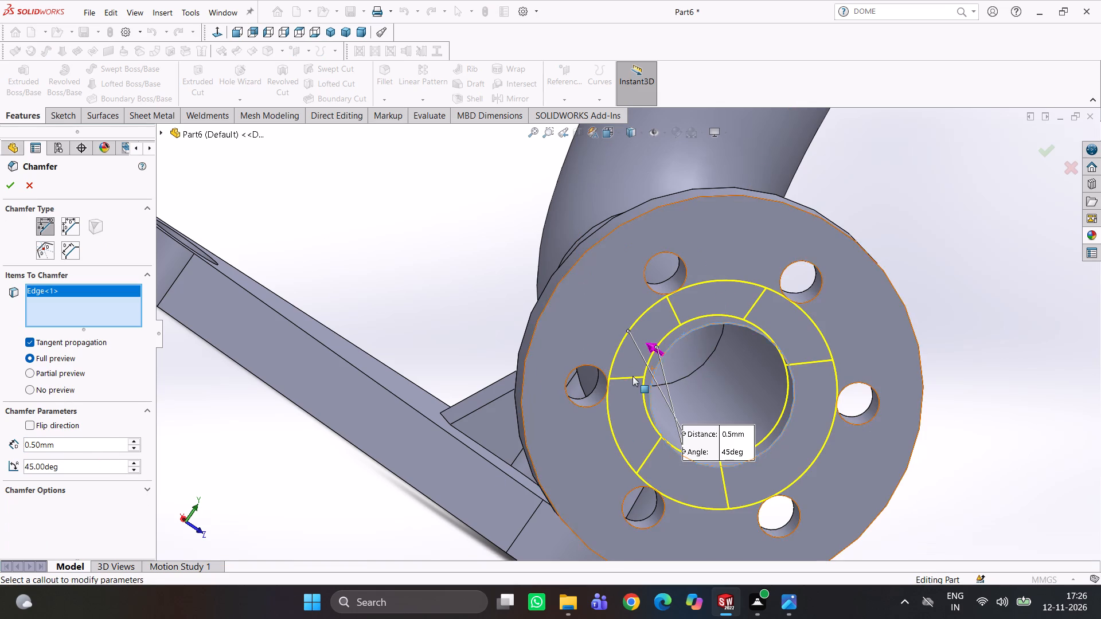
left_click_drag(104, 443, 14, 459)
type("0.1")
key("Return")
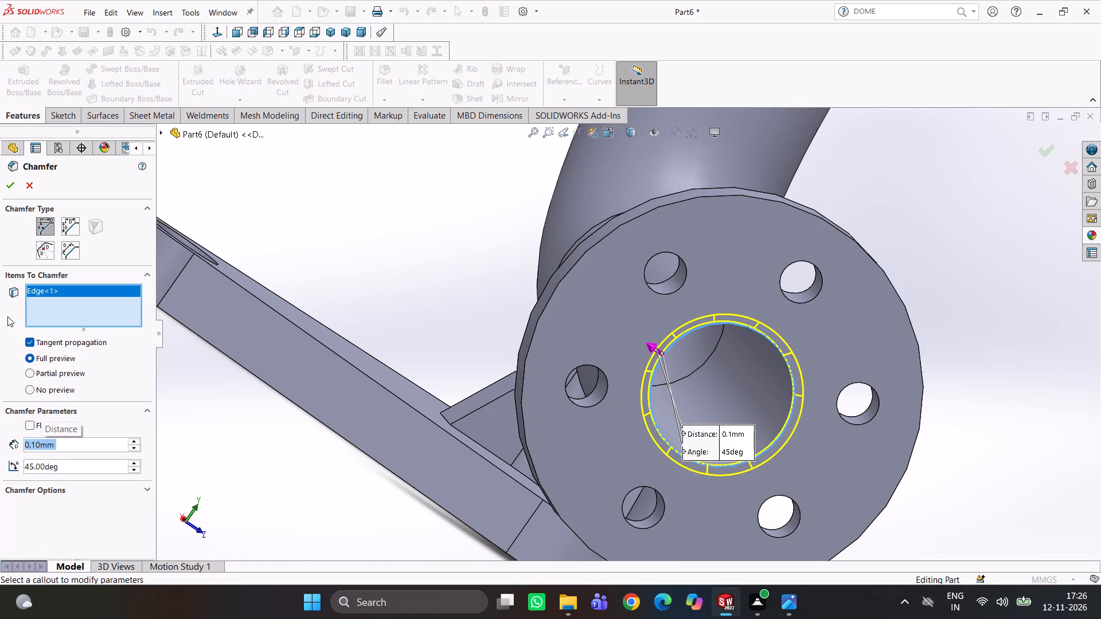
left_click(8, 191)
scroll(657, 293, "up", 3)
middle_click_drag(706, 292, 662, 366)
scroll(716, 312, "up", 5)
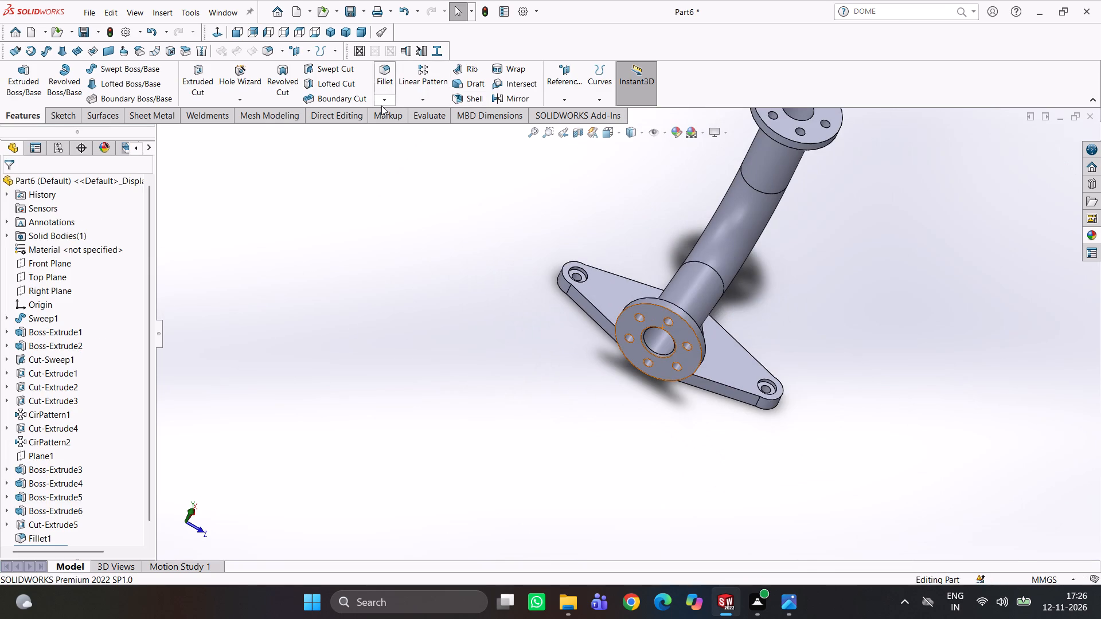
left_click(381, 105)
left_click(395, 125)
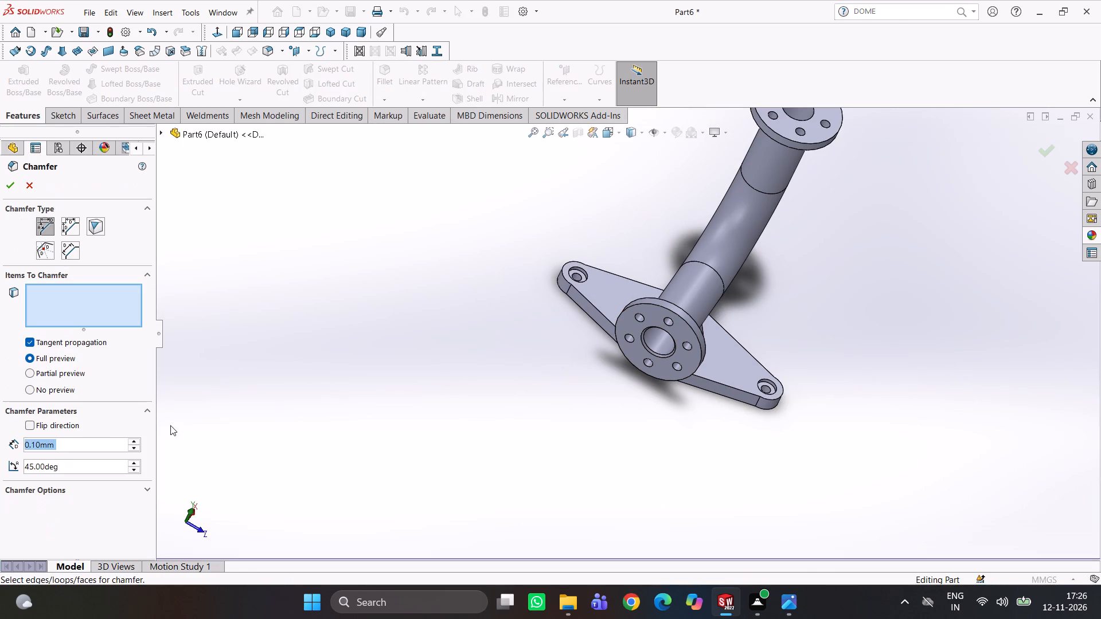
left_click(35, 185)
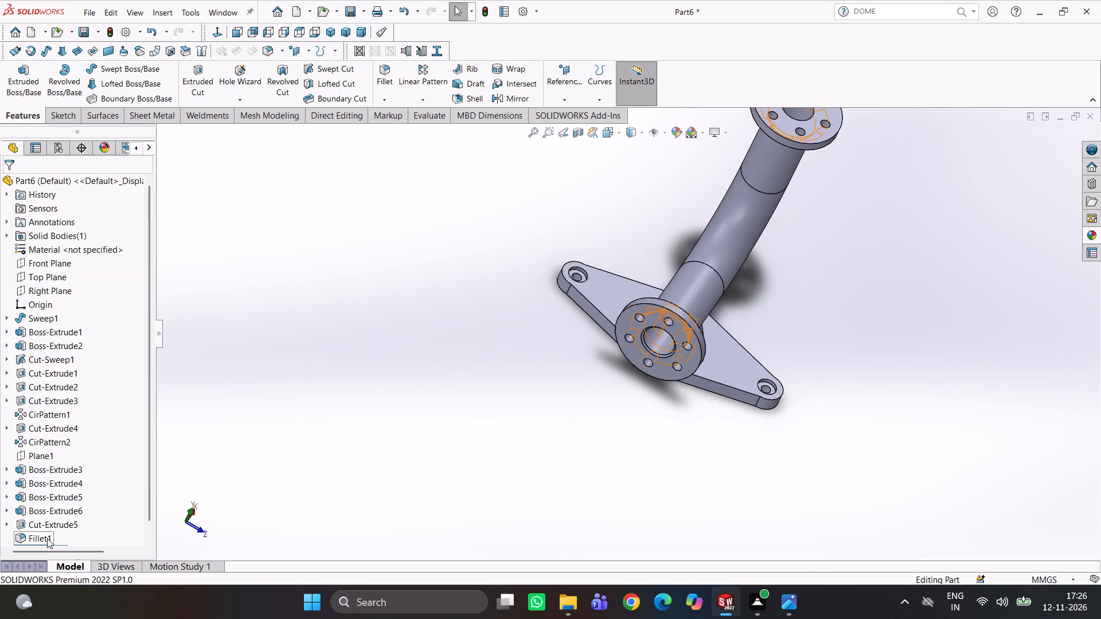
Edit the existing chamfer to add the bore edge of the flange at the pipe's other end.
left_click_drag(148, 497, 145, 542)
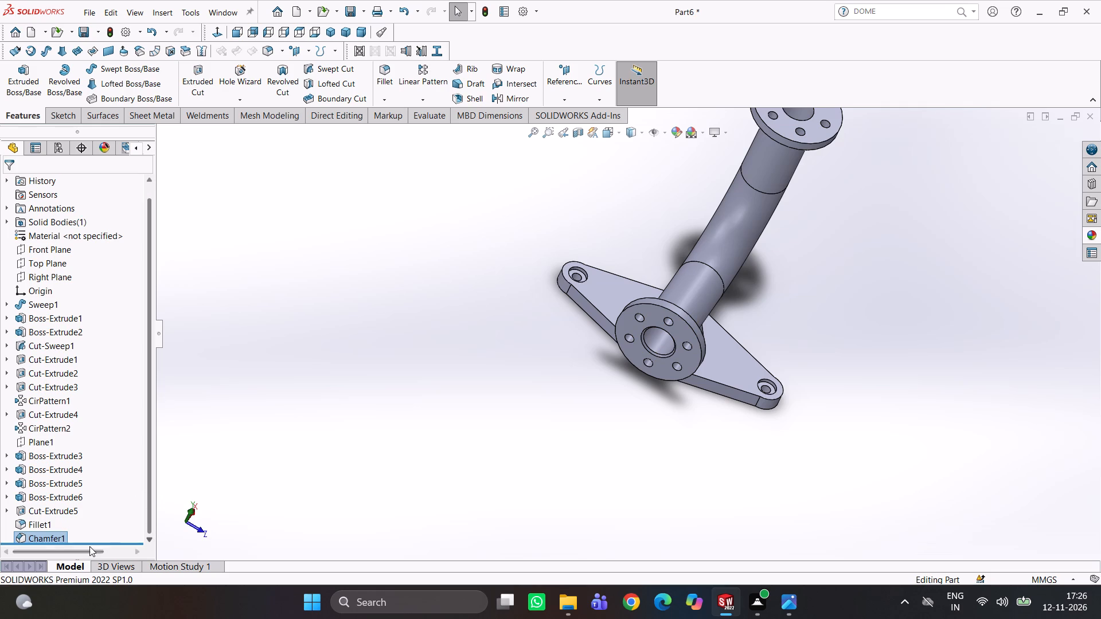
left_click(60, 537)
left_click(75, 507)
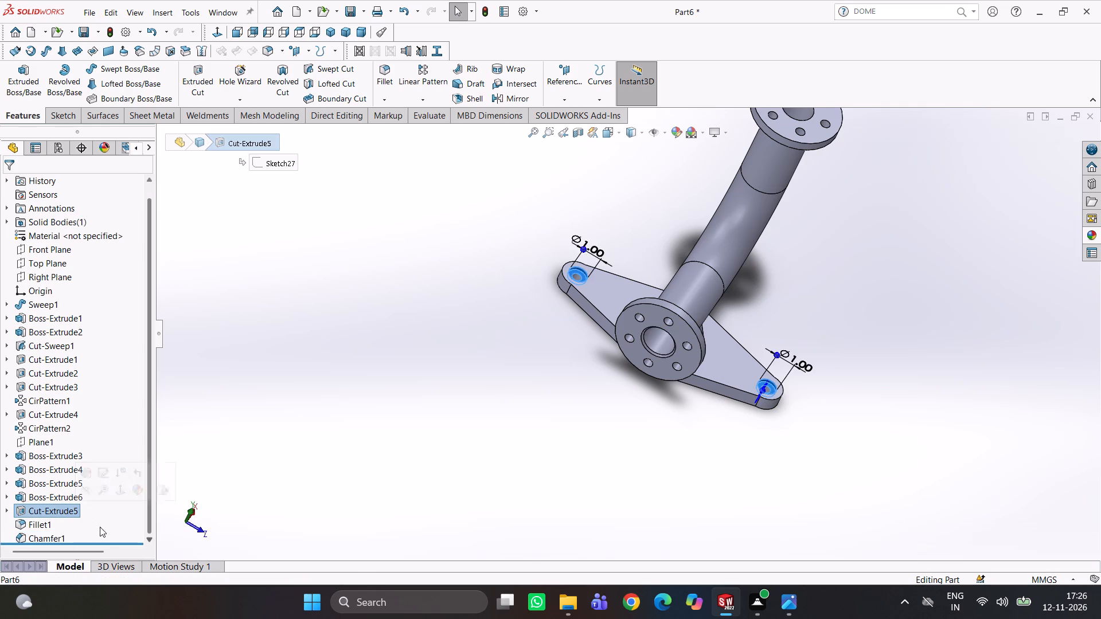
left_click(103, 531)
right_click(59, 535)
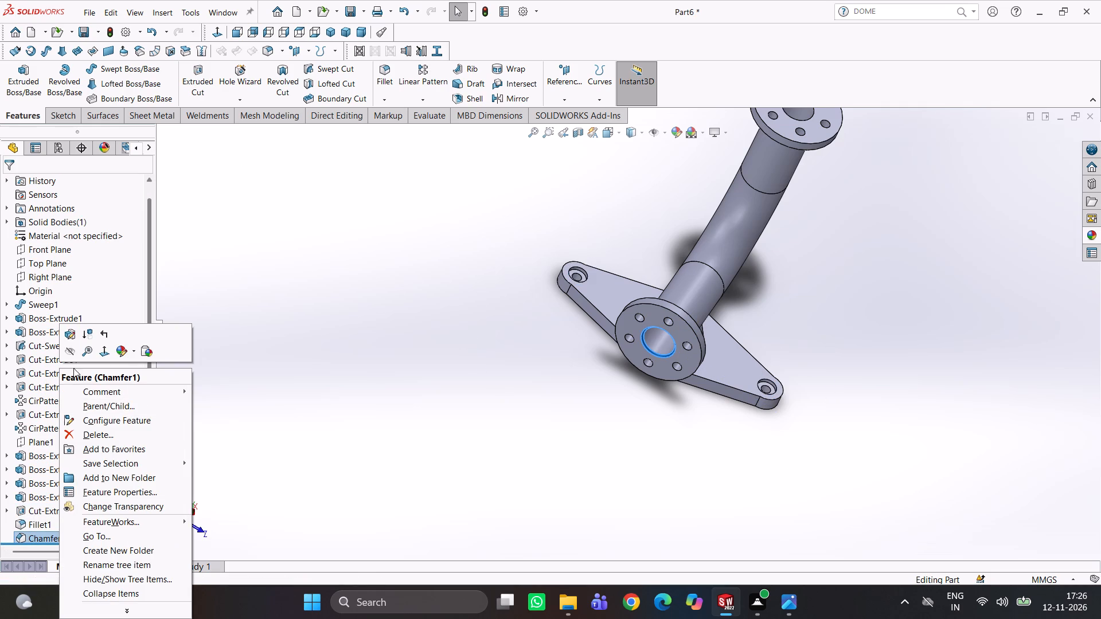
left_click(72, 339)
scroll(505, 362, "up", 3)
scroll(719, 273, "up", 2)
scroll(693, 258, "down", 5)
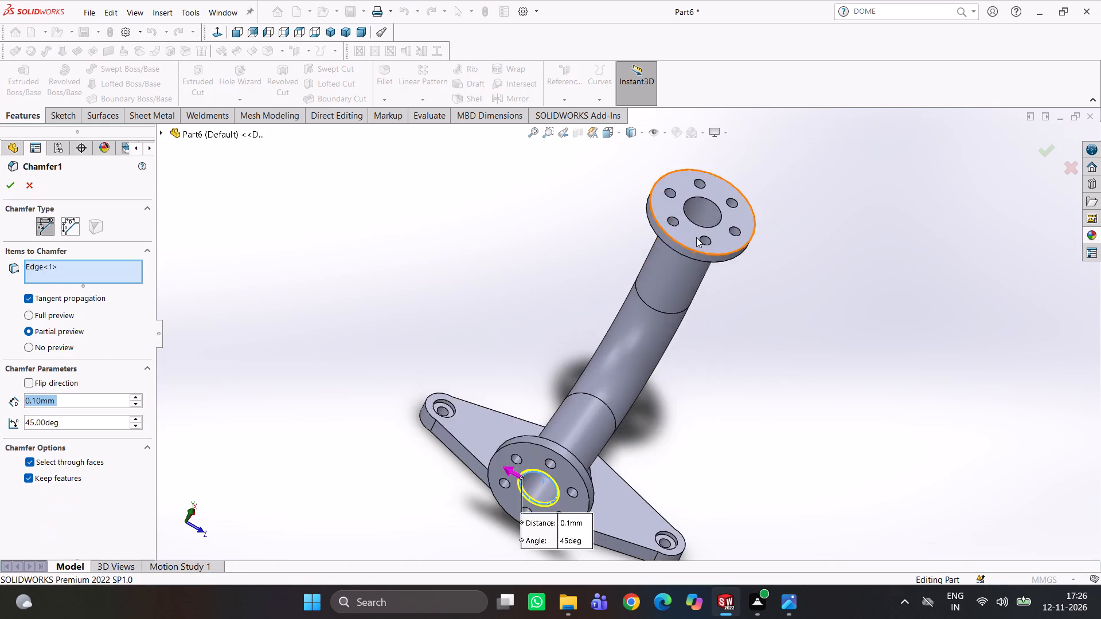
scroll(696, 237, "down", 5)
left_click(706, 193)
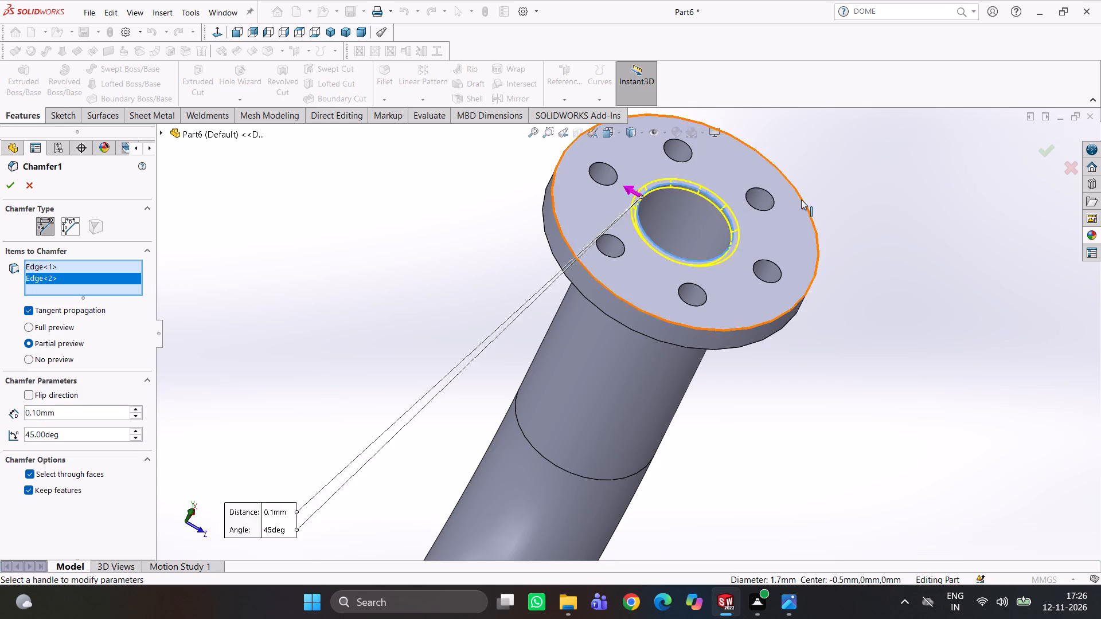
Add the outer rim faces of both flanges to the 0.1 mm chamfer and apply the edited feature.
scroll(801, 199, "up", 2)
middle_click_drag(802, 212, 739, 354)
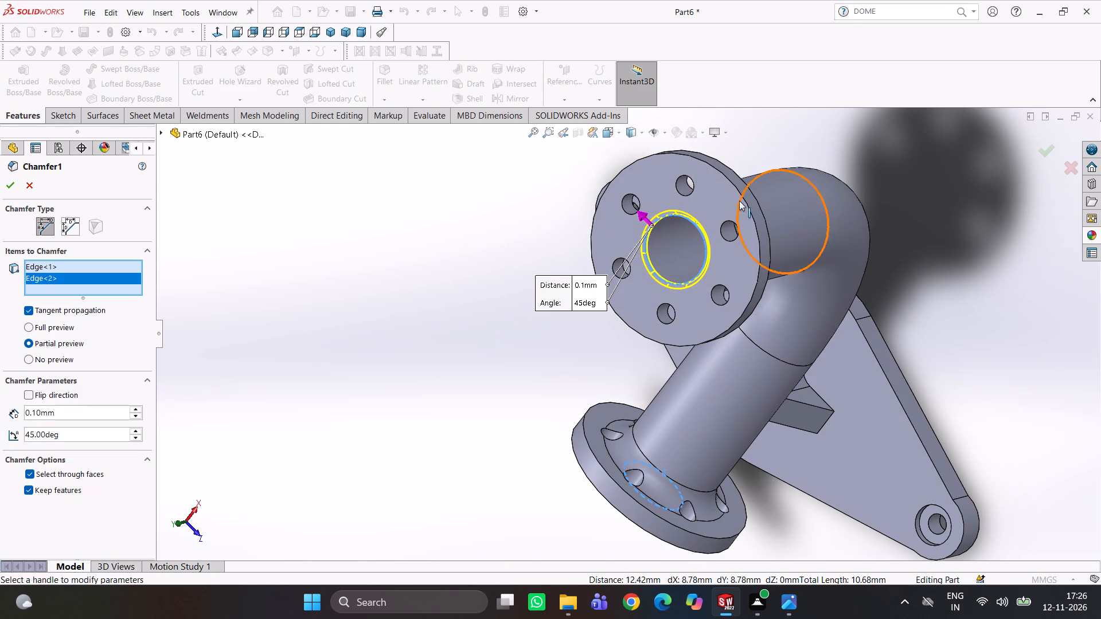
scroll(740, 190, "down", 6)
left_click(686, 221)
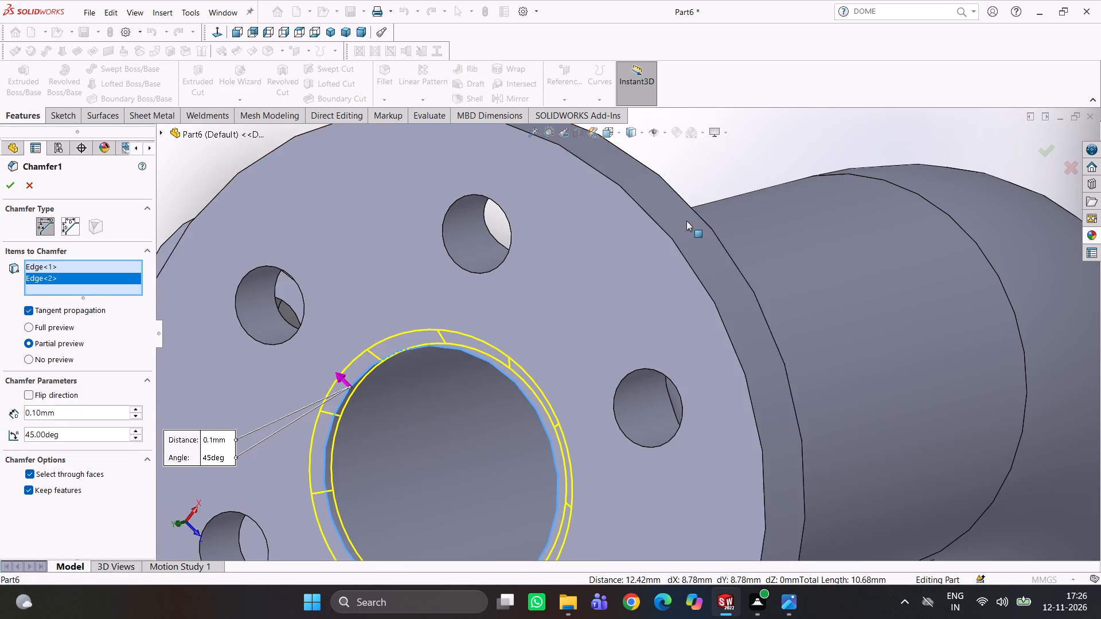
scroll(746, 319, "up", 4)
middle_click_drag(739, 335, 682, 253)
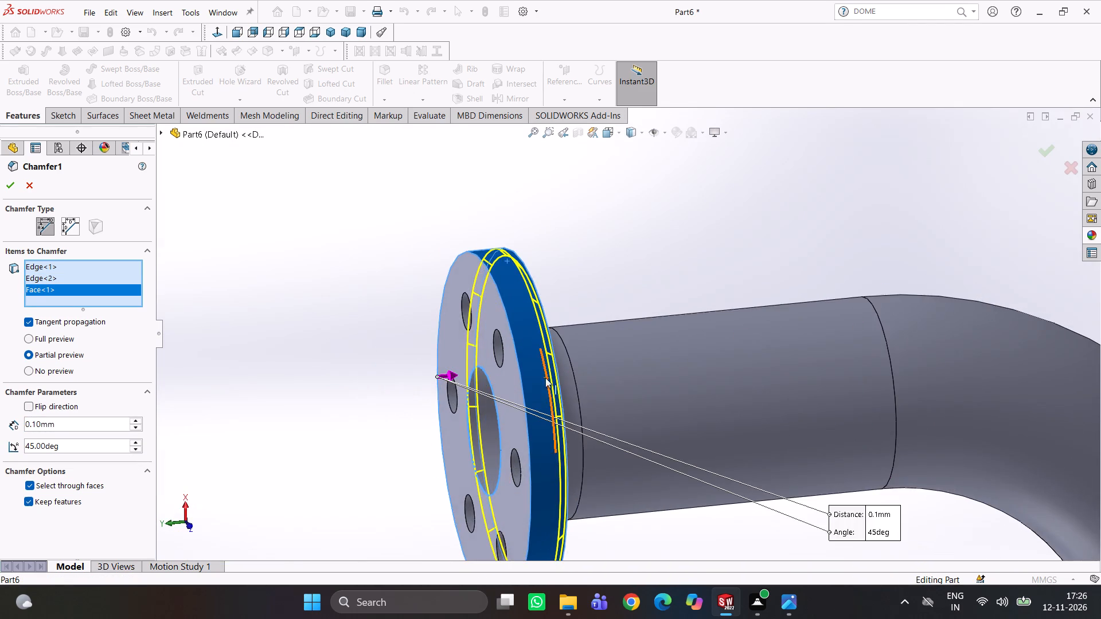
scroll(549, 377, "up", 7)
middle_click_drag(596, 434, 617, 263)
scroll(659, 469, "up", 3)
scroll(732, 522, "down", 4)
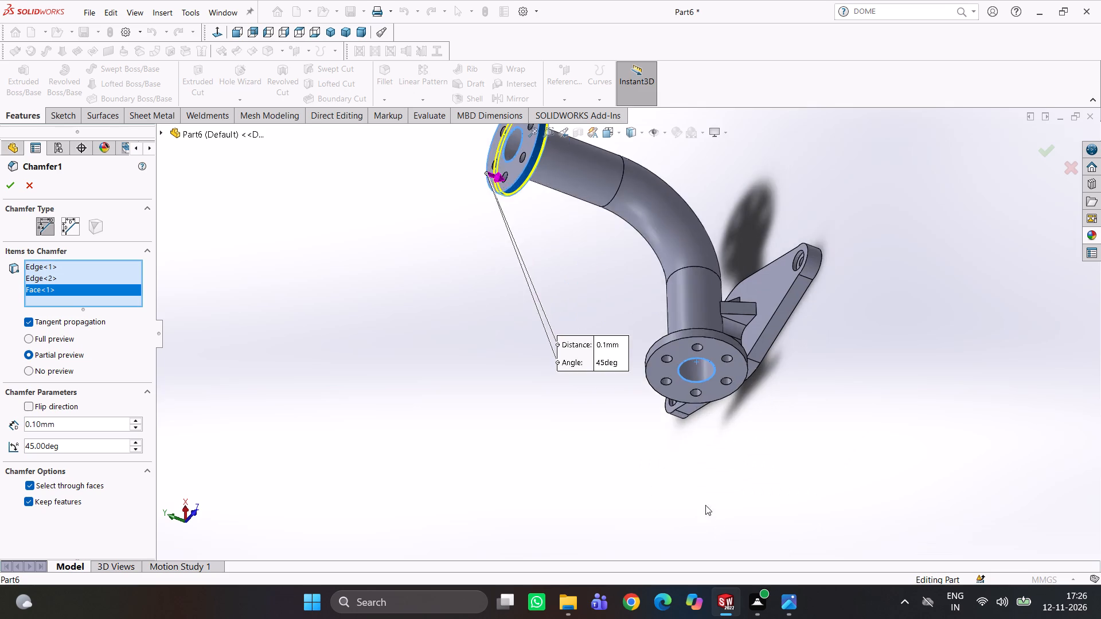
scroll(705, 505, "down", 4)
middle_click_drag(748, 388, 679, 436)
scroll(679, 332, "down", 3)
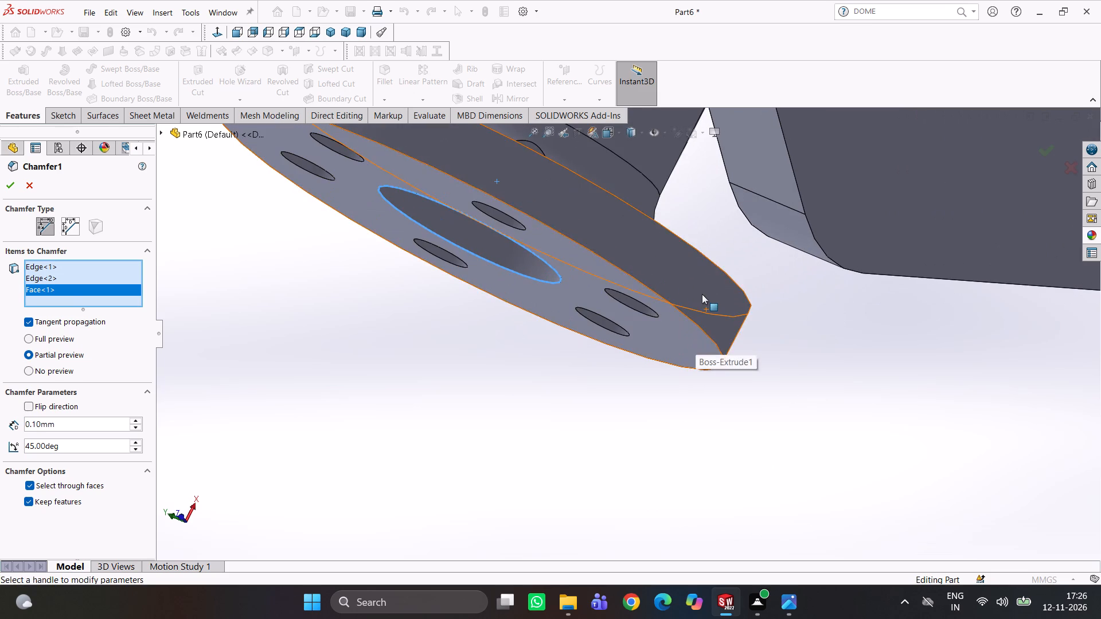
left_click(702, 294)
scroll(251, 299, "up", 2)
left_click(3, 183)
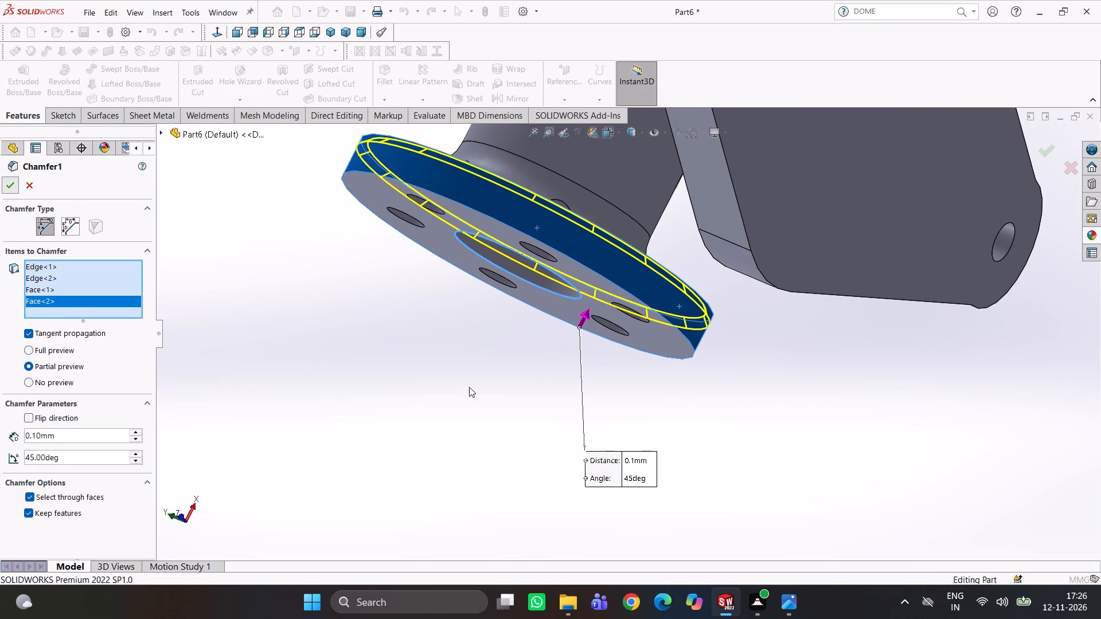
Examine the chamfered rims and bores of both pipe flanges from several sides.
scroll(471, 387, "up", 3)
middle_click_drag(535, 370, 635, 197)
scroll(655, 259, "up", 4)
middle_click_drag(713, 254, 766, 304)
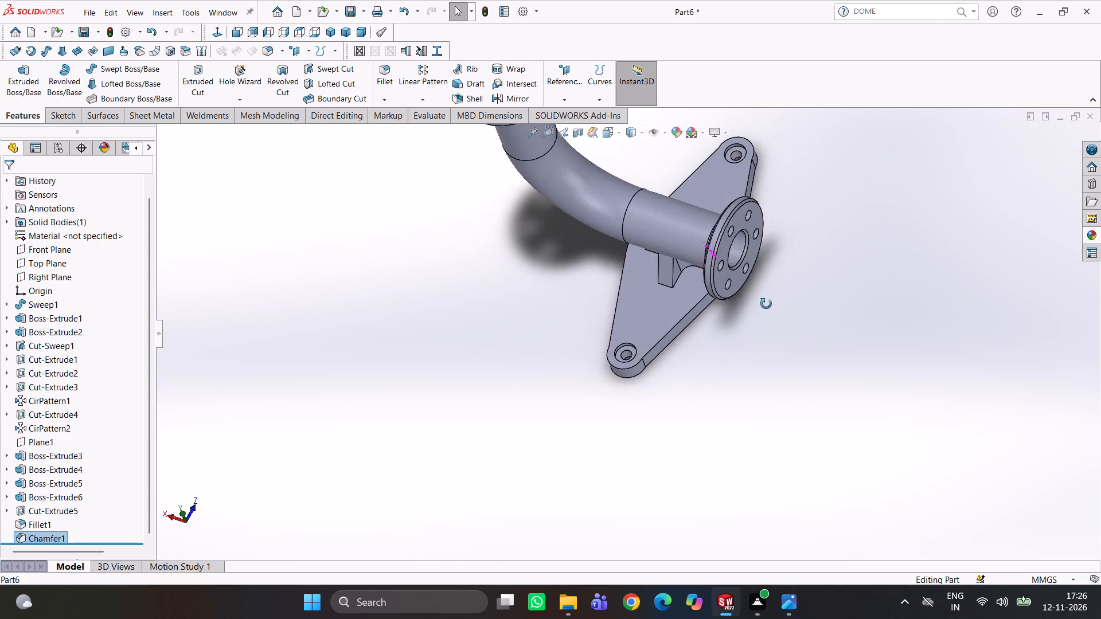
middle_click_drag(766, 304, 776, 326)
scroll(744, 252, "down", 5)
scroll(704, 252, "up", 4)
scroll(417, 168, "up", 2)
scroll(553, 290, "down", 1)
middle_click_drag(553, 291, 509, 210)
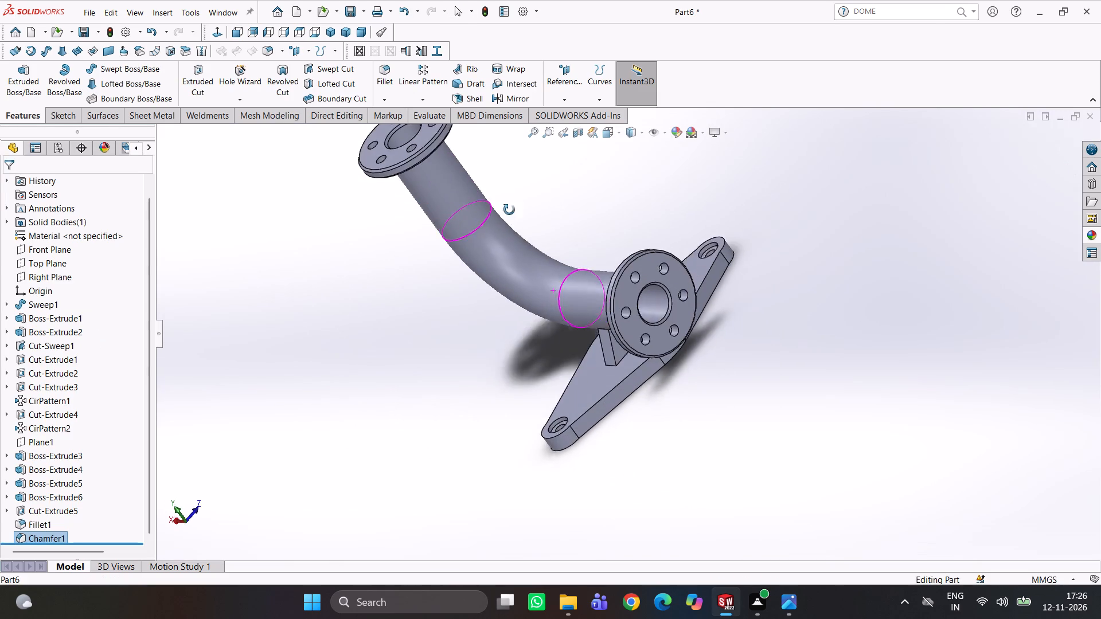
middle_click_drag(509, 210, 501, 193)
scroll(403, 192, "up", 1)
scroll(416, 186, "down", 4)
scroll(619, 231, "down", 4)
middle_click_drag(594, 238, 614, 338)
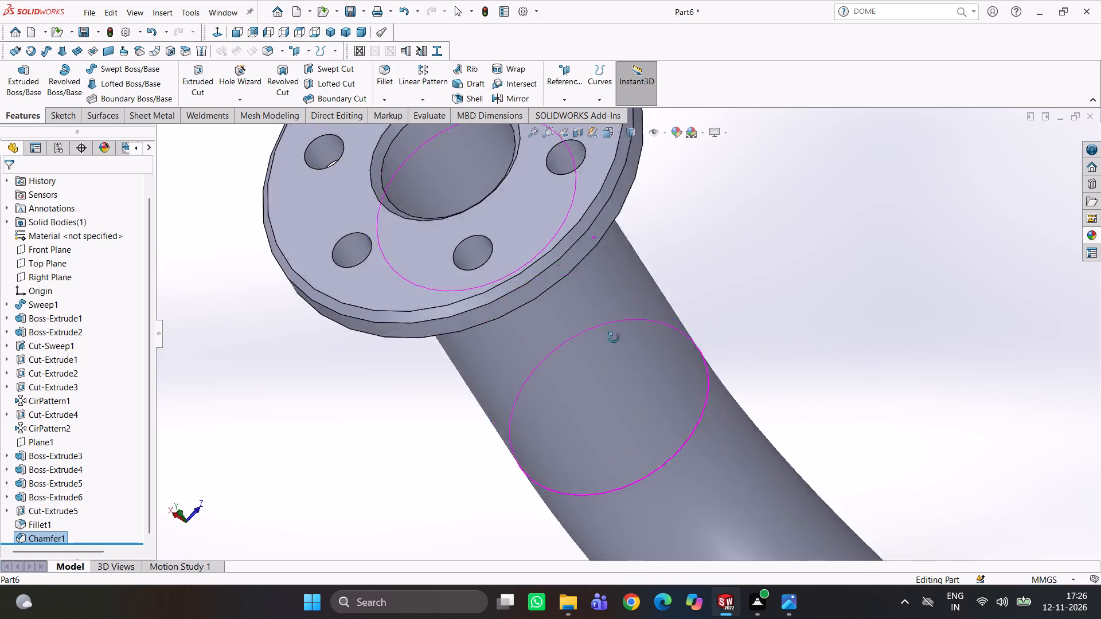
middle_click_drag(614, 338, 623, 366)
scroll(596, 356, "up", 8)
middle_click_drag(789, 495, 754, 430)
Examine the chamfered flange beside the wall mount close up, and the whole part facing the mount plate.
scroll(757, 491, "down", 4)
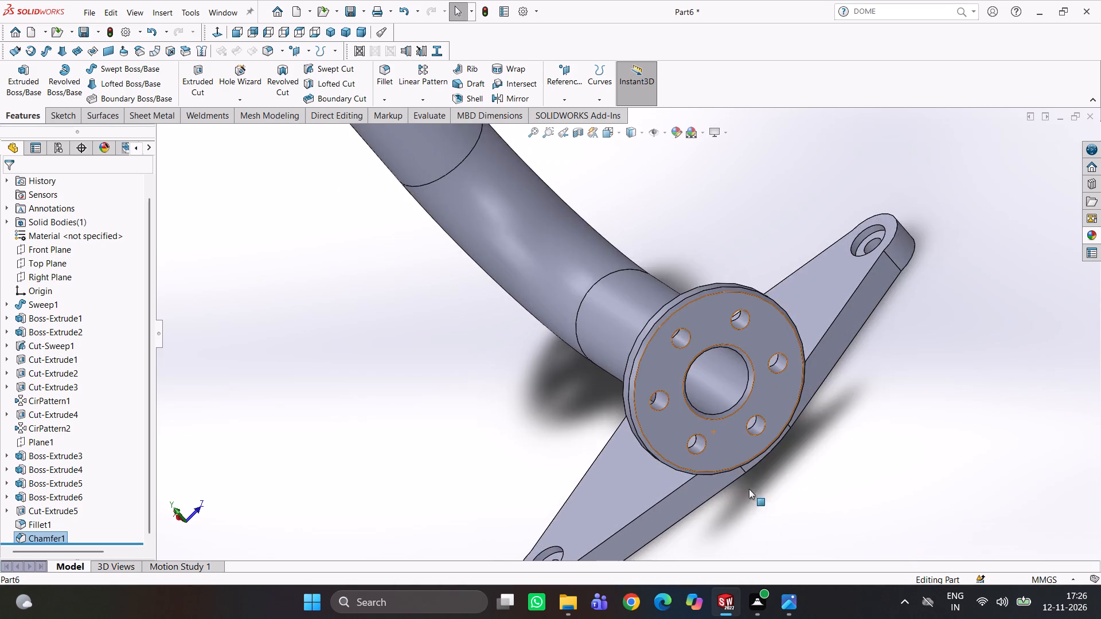
scroll(743, 415, "down", 1)
middle_click_drag(743, 415, 682, 349)
scroll(697, 385, "down", 4)
middle_click_drag(728, 409, 752, 436)
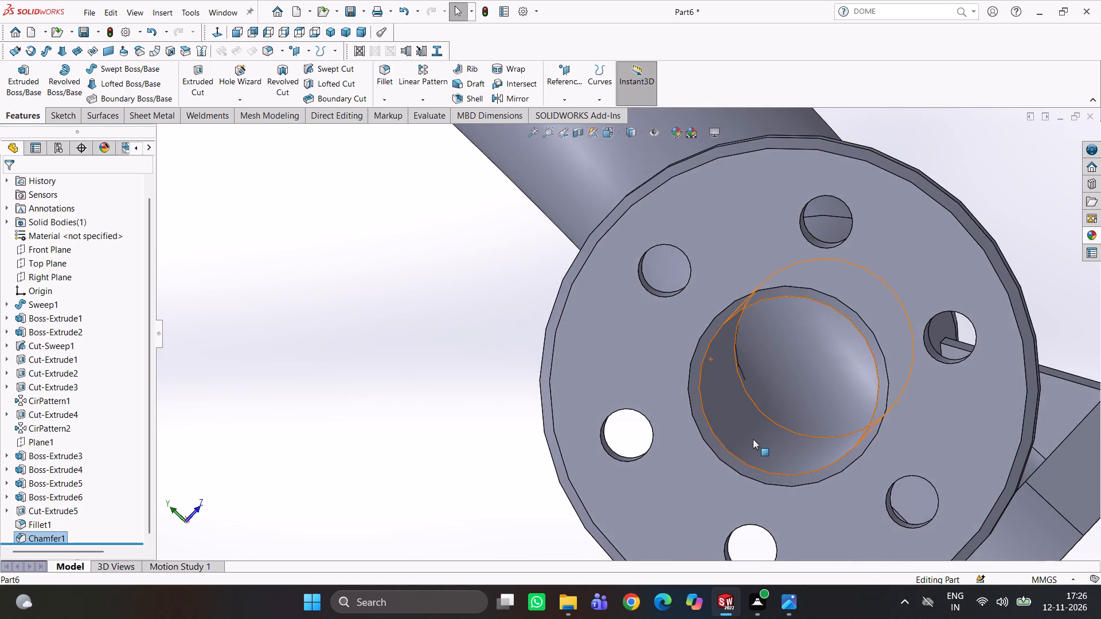
scroll(751, 449, "up", 2)
scroll(779, 446, "down", 2)
middle_click_drag(821, 434, 870, 432)
scroll(850, 416, "up", 4)
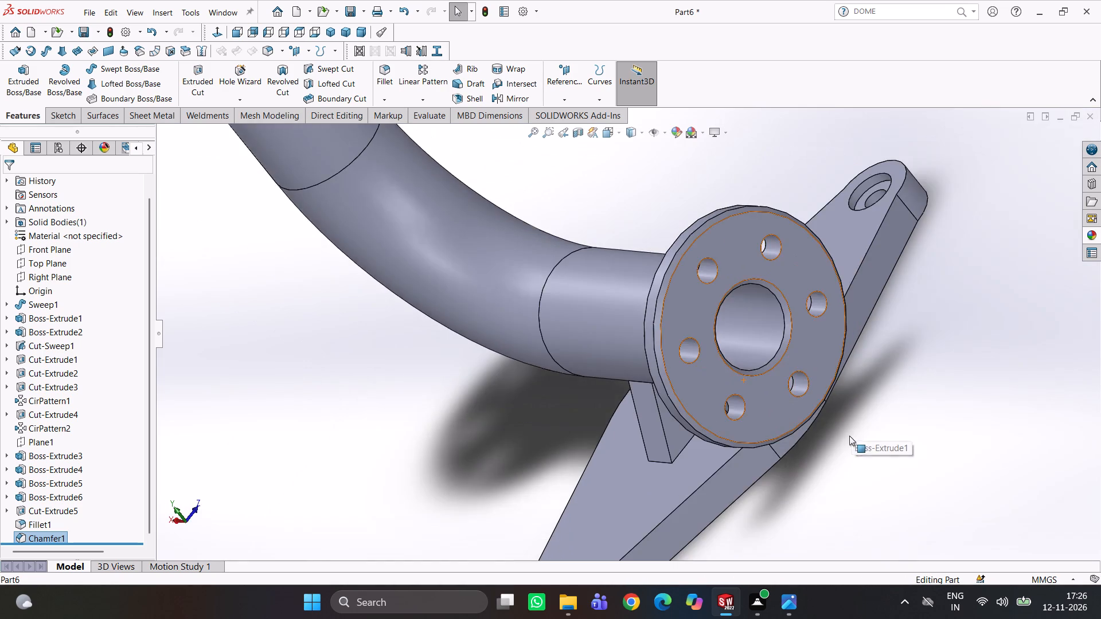
middle_click_drag(814, 431, 868, 399)
scroll(665, 412, "up", 2)
middle_click_drag(671, 429, 682, 488)
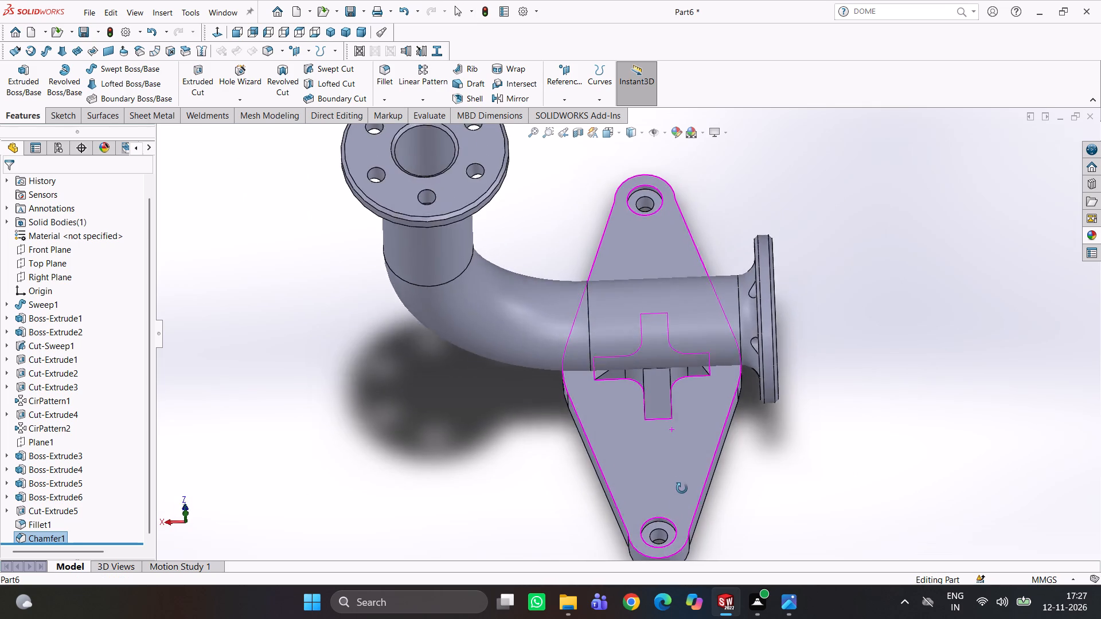
middle_click_drag(682, 488, 684, 528)
scroll(662, 480, "up", 1)
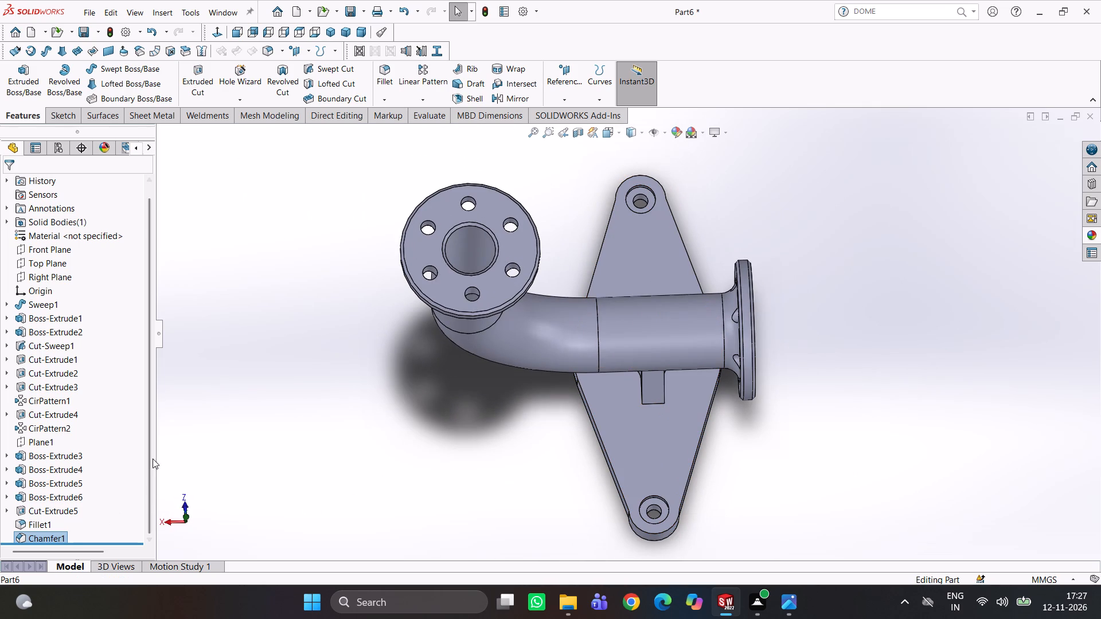
In the mount plate's sketch, set the distance from the plate centre to the end hole's centre to 4 mm.
left_click_drag(147, 459, 145, 504)
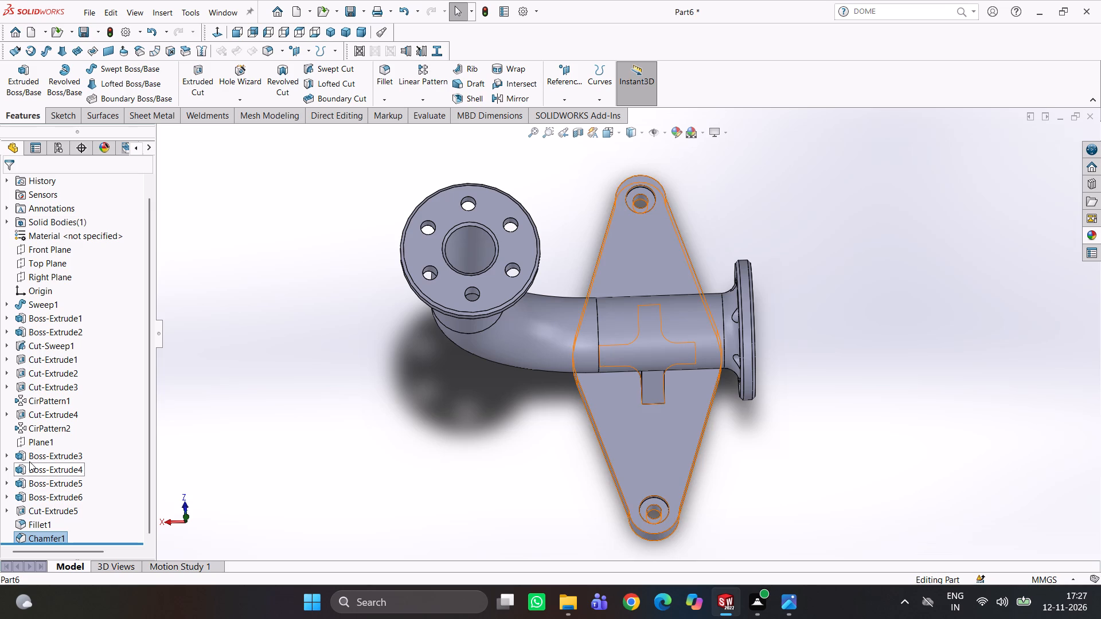
left_click(29, 461)
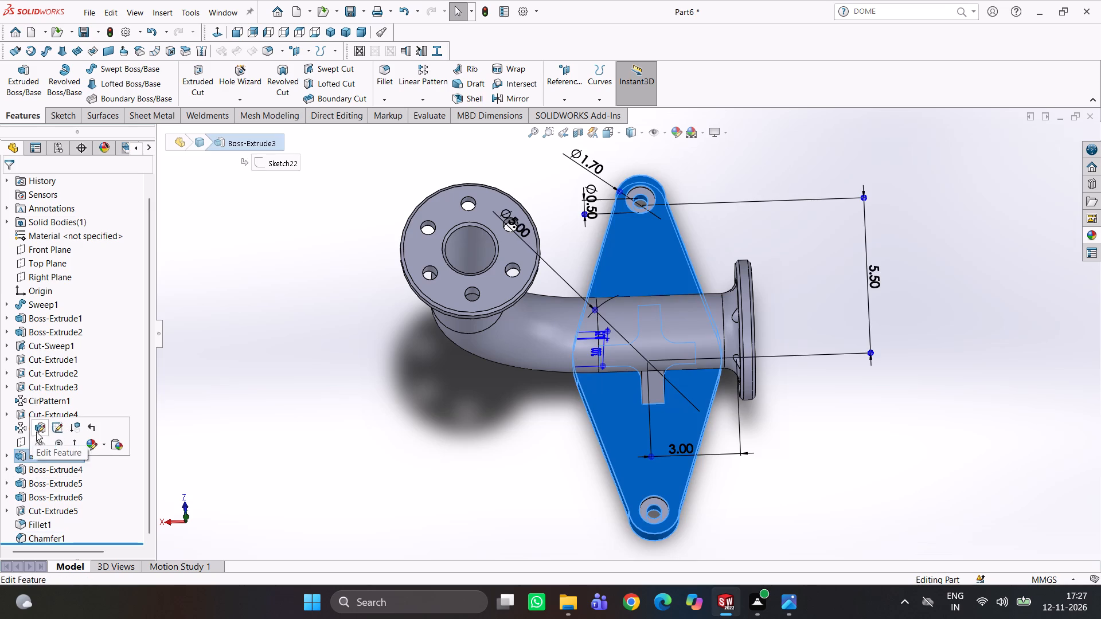
left_click(58, 426)
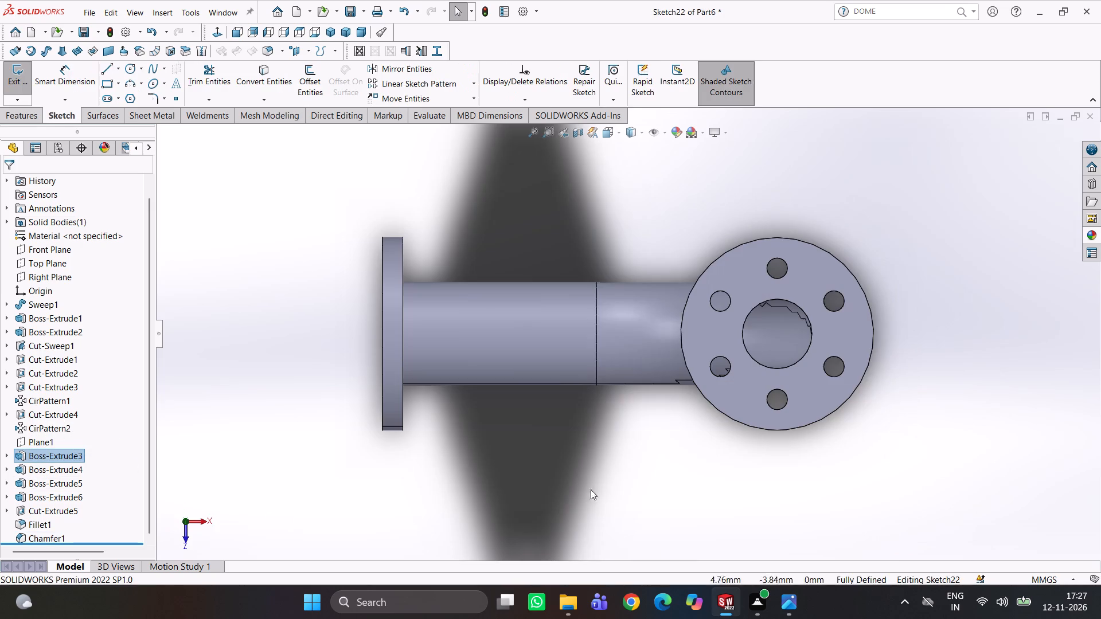
scroll(587, 477, "up", 7)
scroll(591, 366, "down", 5)
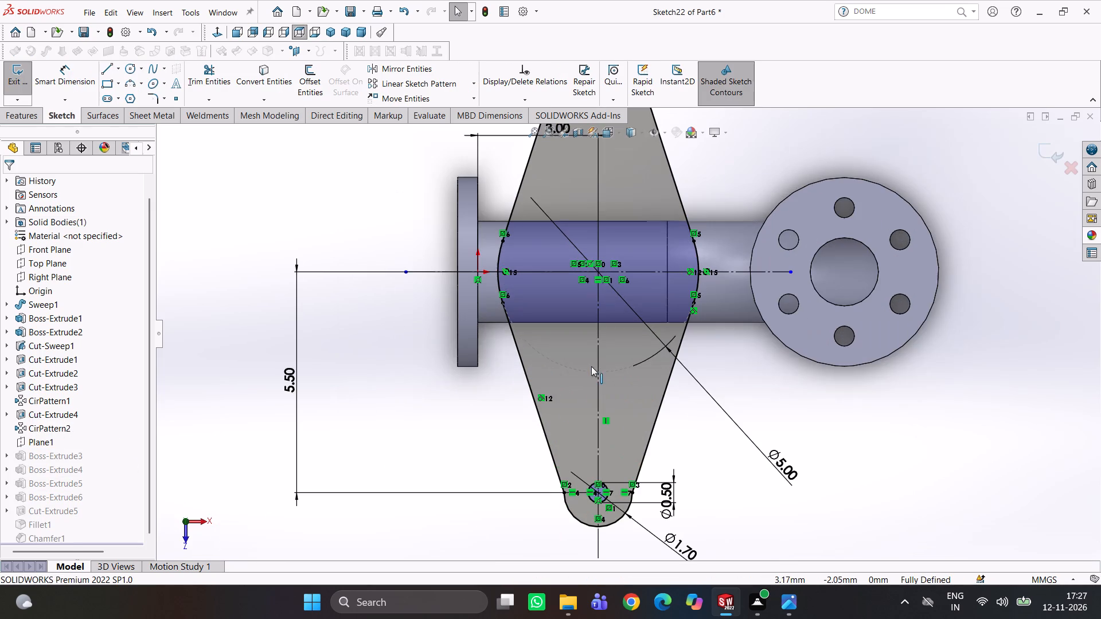
scroll(583, 305, "up", 2)
scroll(622, 272, "down", 2)
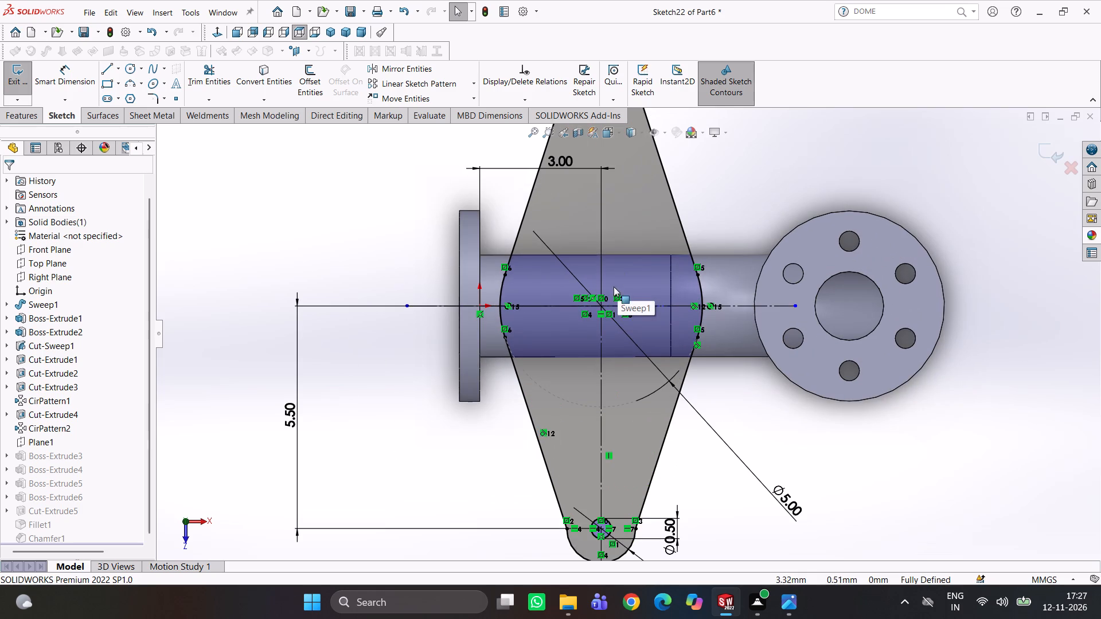
scroll(460, 429, "up", 1)
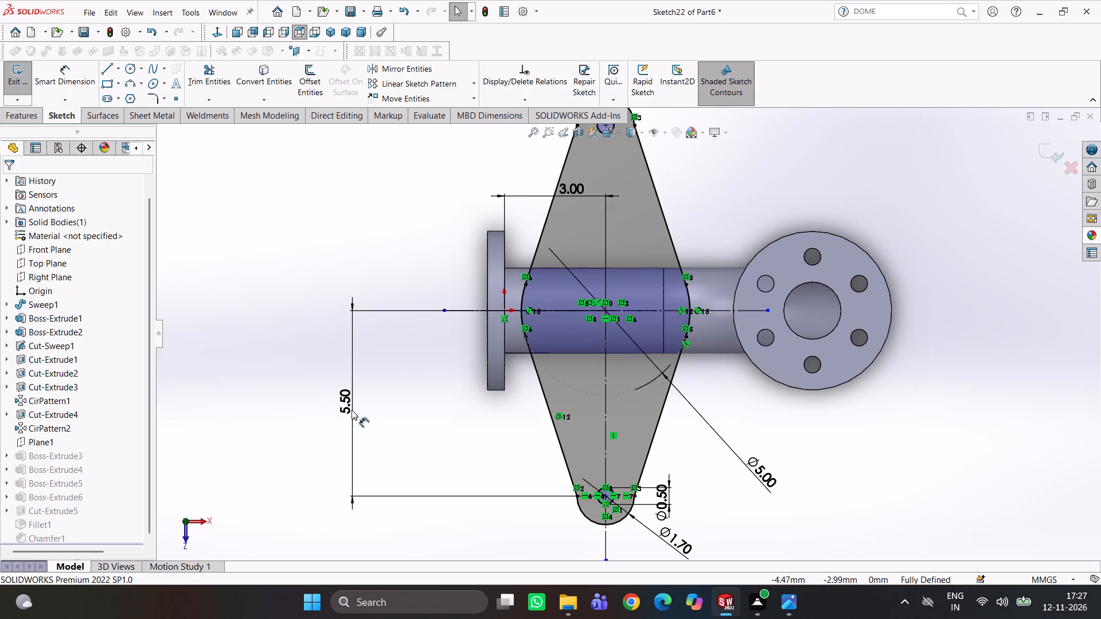
double_click(349, 408)
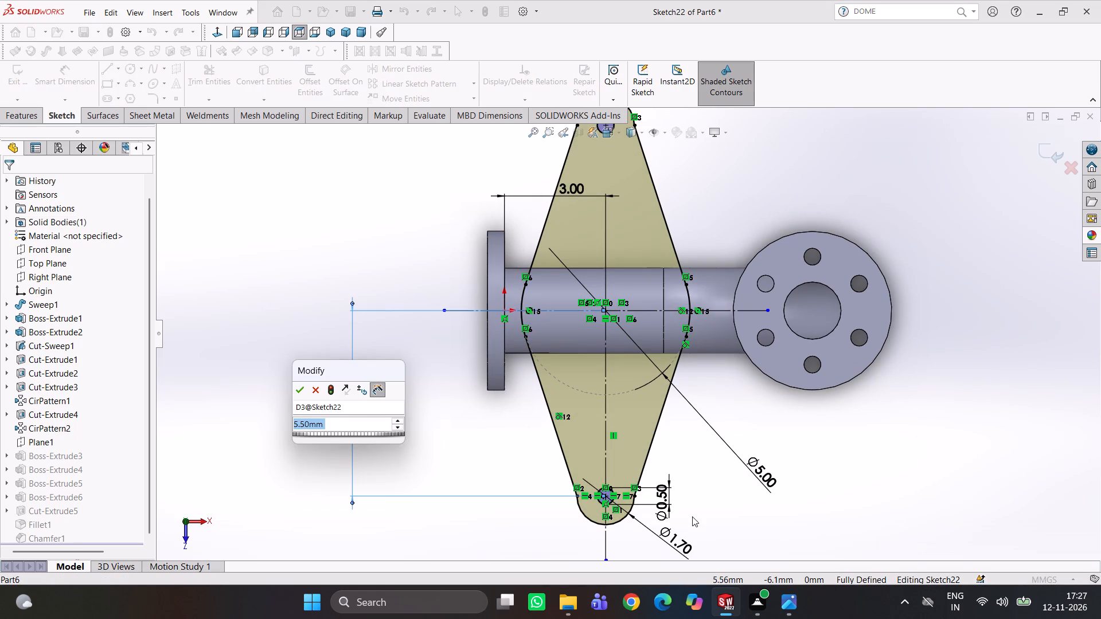
key("4")
key("Return")
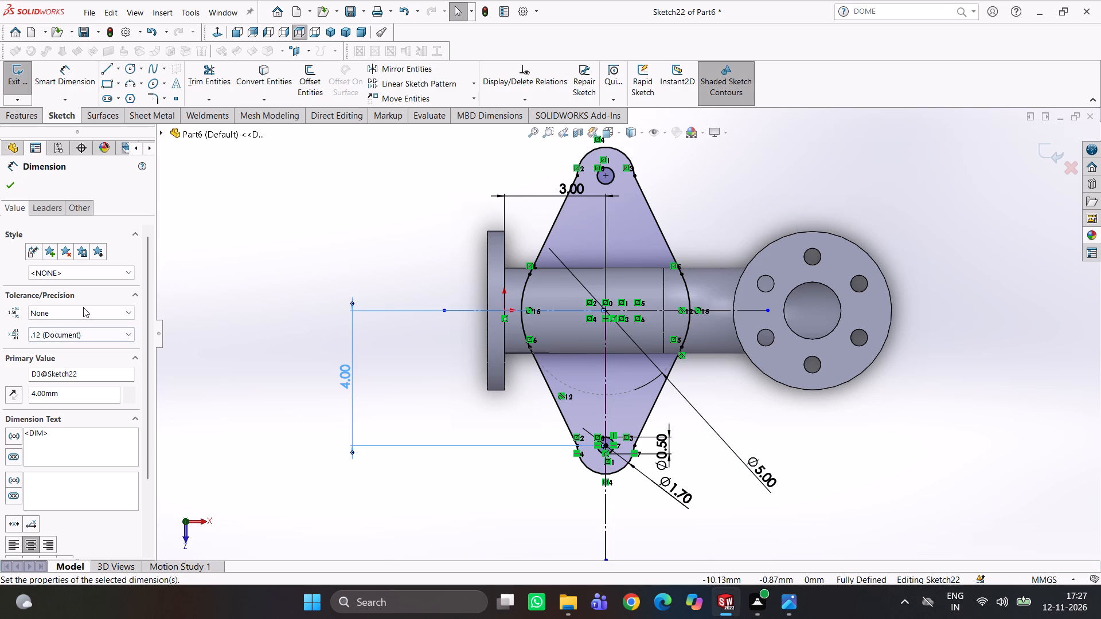
Close the dimension settings and exit the mount plate's sketch so the part rebuilds.
left_click(12, 187)
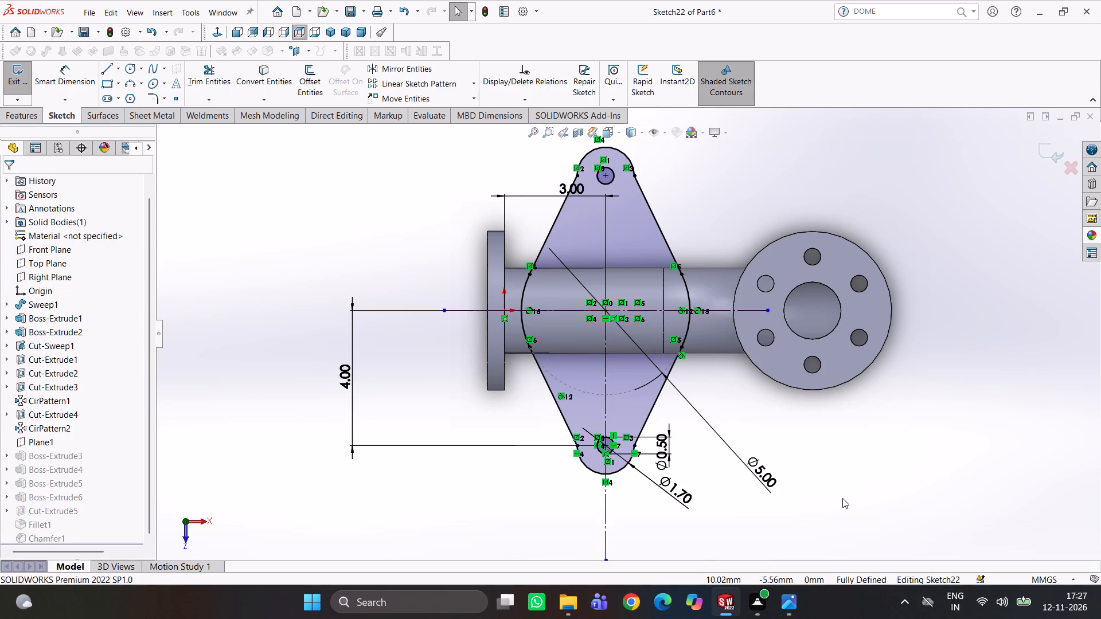
left_click(1047, 148)
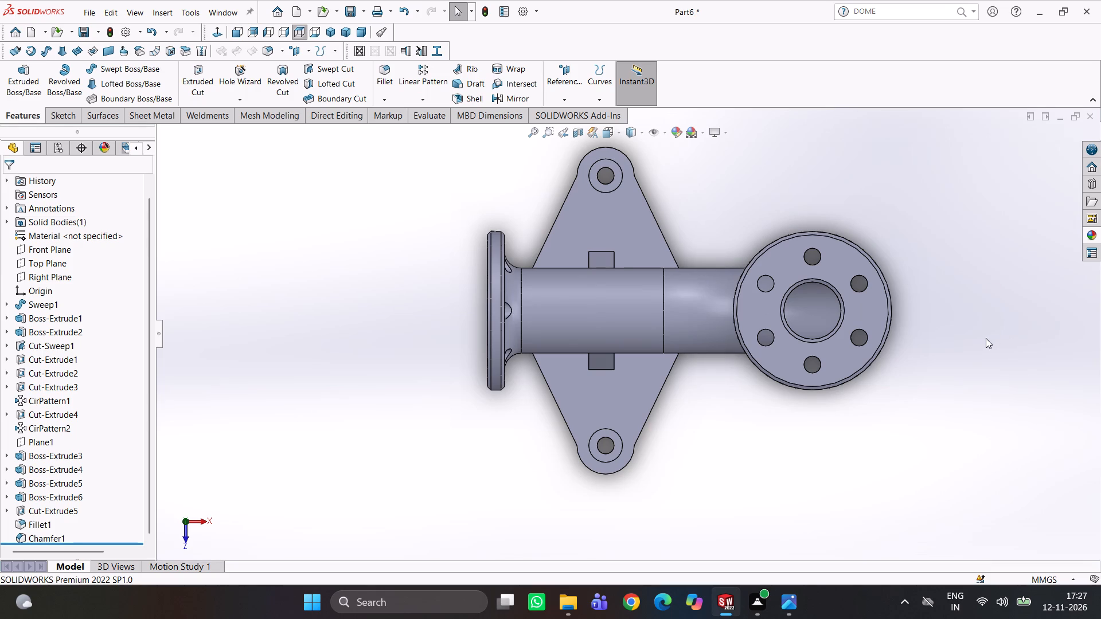
Examine the rebuilt pipe bend, its flanges and the wall mount from several sides.
scroll(801, 448, "up", 1)
middle_click_drag(776, 430, 740, 311)
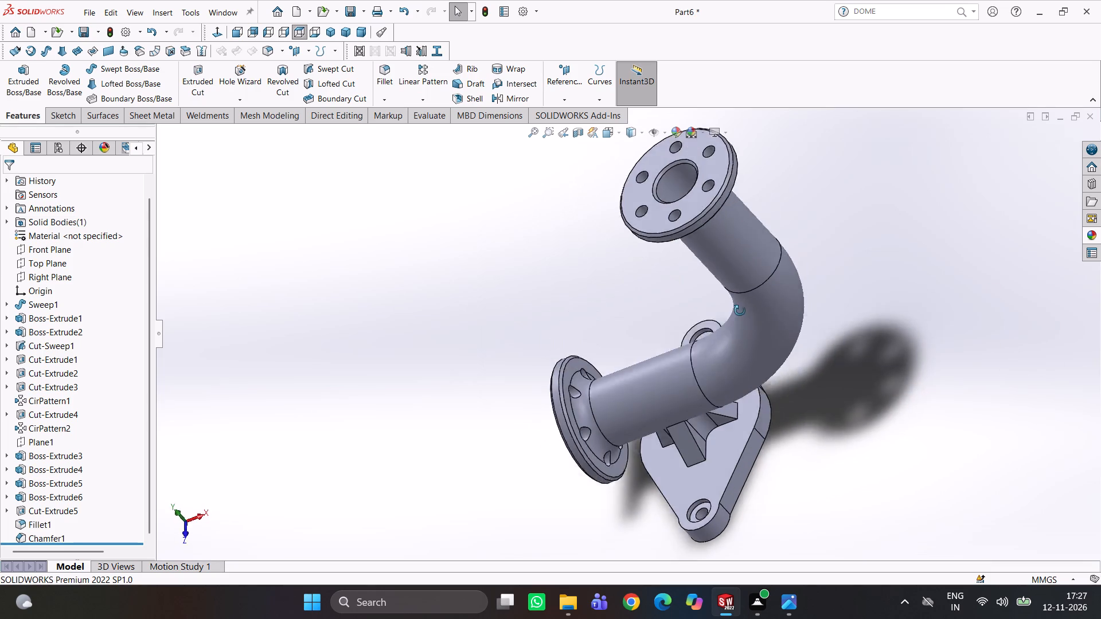
middle_click_drag(740, 311, 755, 289)
scroll(787, 460, "down", 3)
middle_click_drag(770, 451, 789, 322)
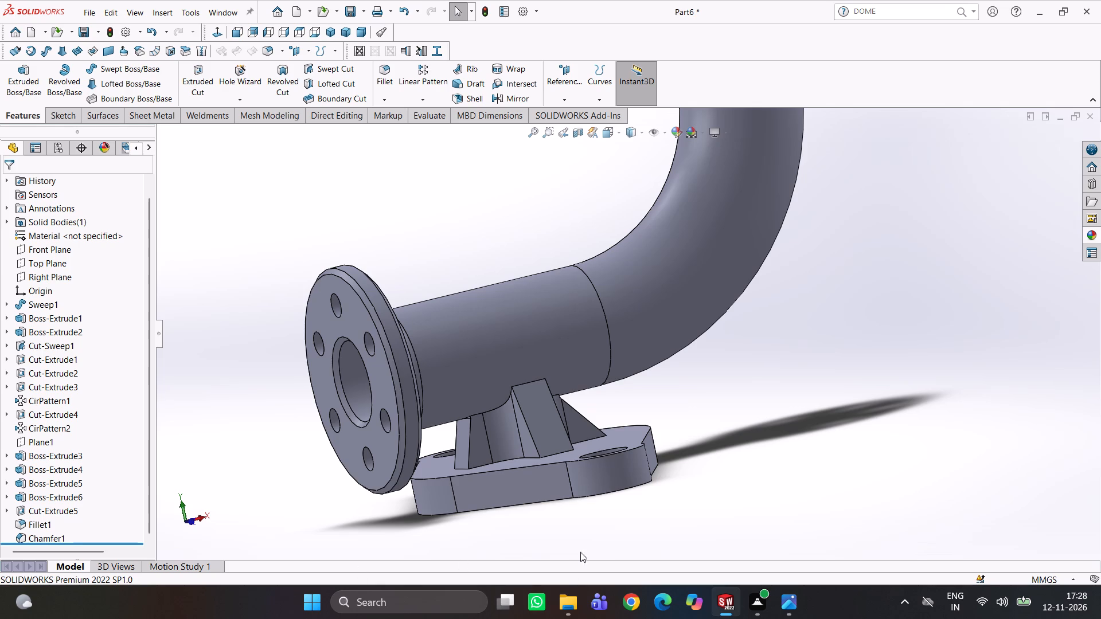
scroll(619, 434, "up", 3)
middle_click_drag(624, 431, 642, 431)
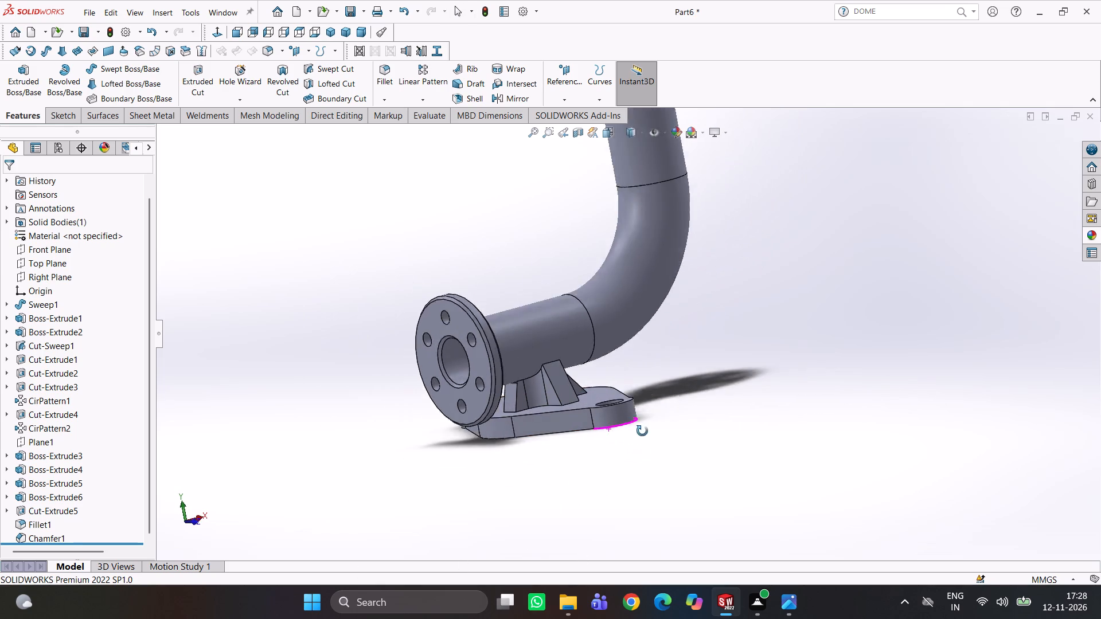
middle_click_drag(642, 431, 677, 436)
Examine the mount plate's outline, ribs and counterbored end holes close up from above and at an angle.
scroll(583, 393, "up", 1)
scroll(590, 394, "down", 1)
middle_click_drag(590, 410, 598, 497)
scroll(568, 370, "down", 3)
middle_click_drag(565, 401, 568, 448)
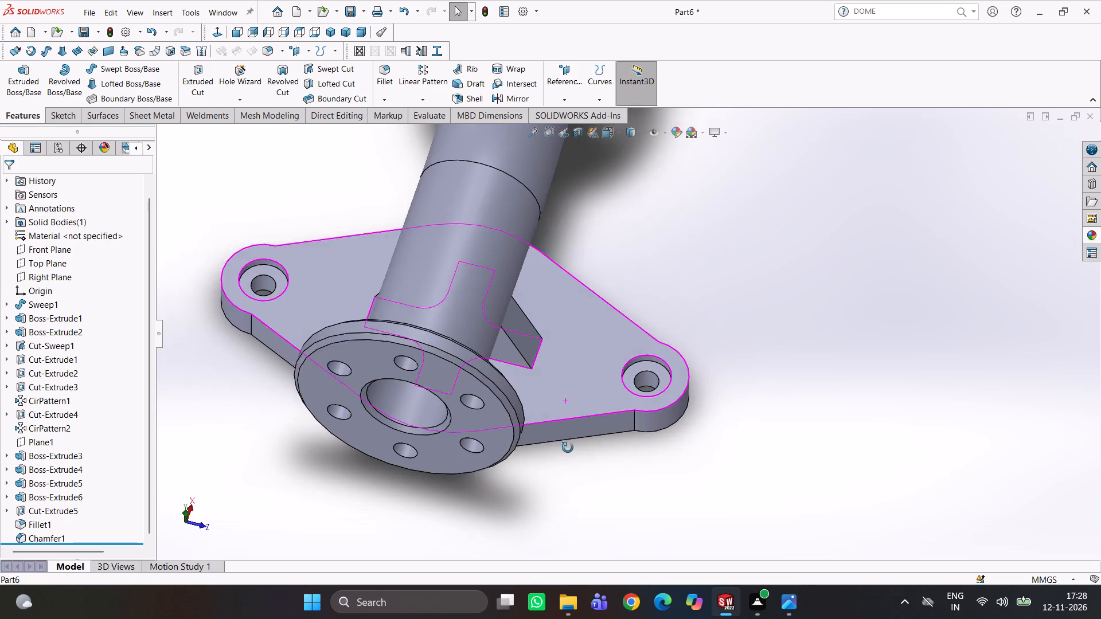
middle_click_drag(568, 448, 568, 456)
middle_click_drag(539, 355, 528, 425)
left_click(687, 249)
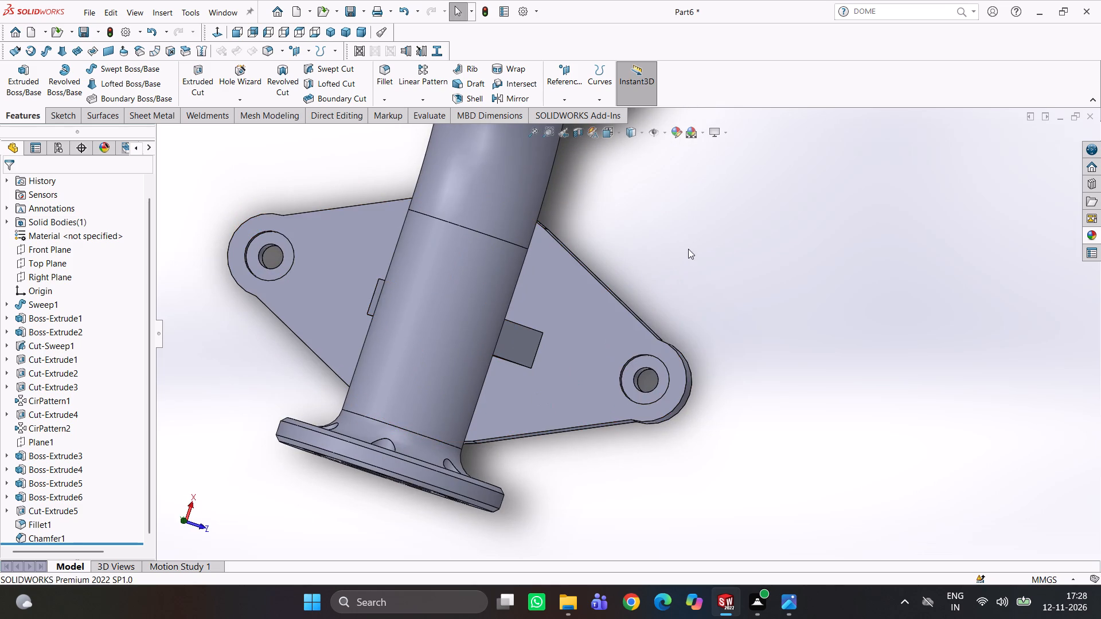
middle_click_drag(612, 334, 625, 318)
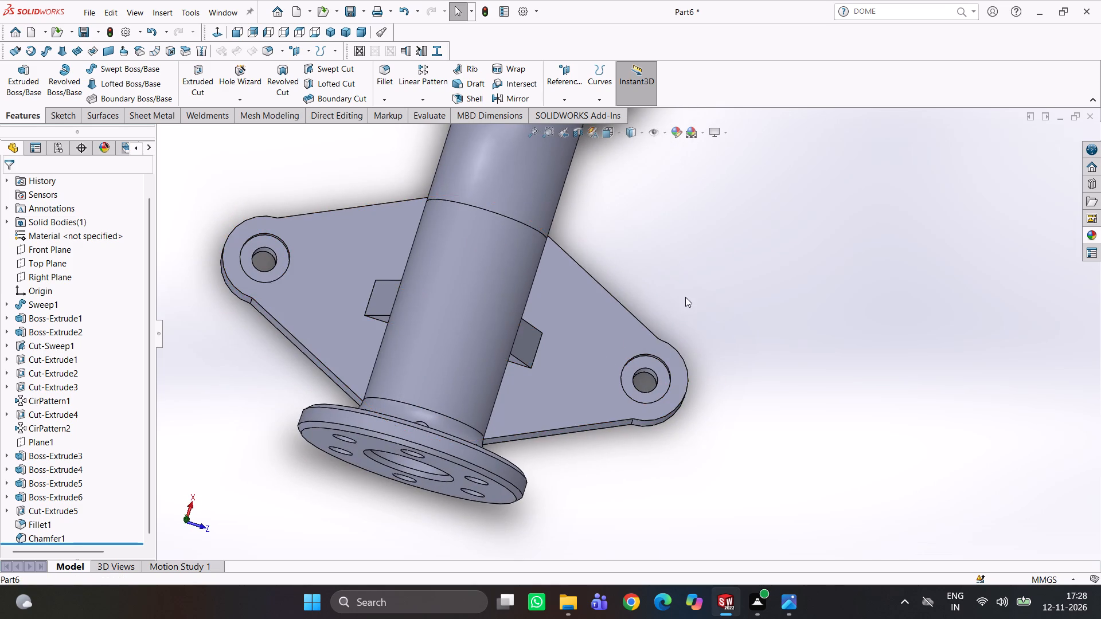
middle_click_drag(686, 297, 696, 269)
scroll(566, 340, "down", 1)
middle_click_drag(569, 350, 511, 325)
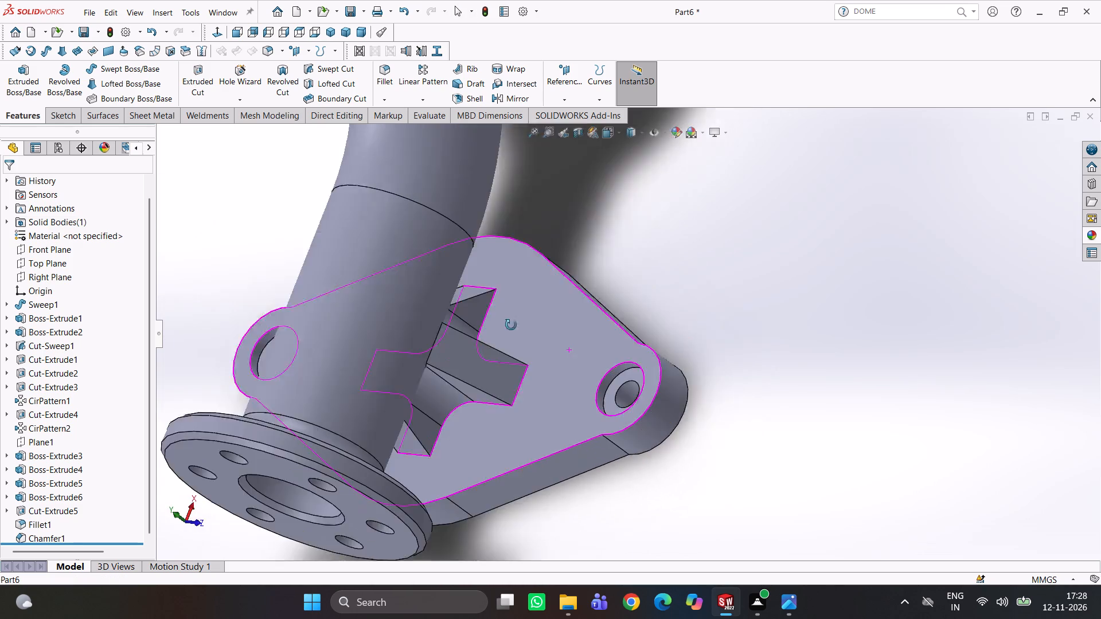
middle_click_drag(511, 325, 536, 390)
left_click(692, 264)
scroll(677, 322, "up", 2)
middle_click_drag(662, 375, 662, 376)
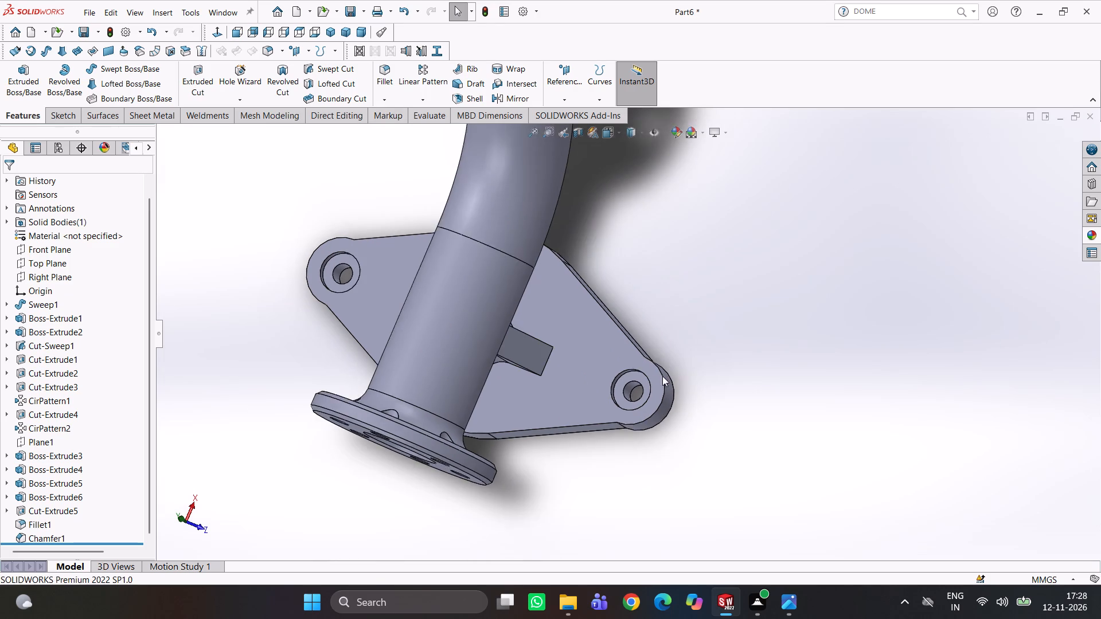
middle_click_drag(662, 376, 688, 435)
scroll(634, 444, "down", 3)
middle_click_drag(592, 422, 598, 343)
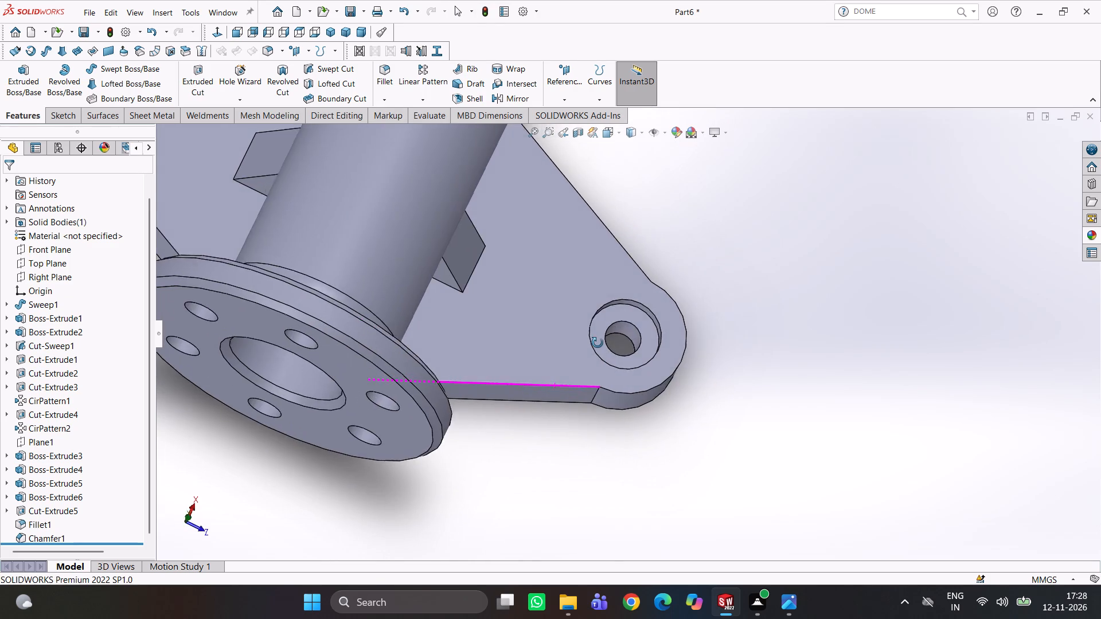
middle_click_drag(598, 343, 587, 342)
Examine the ribbed wall mount beside the lower flange, and the whole part from the flange end.
scroll(610, 453, "up", 3)
middle_click_drag(608, 449, 588, 390)
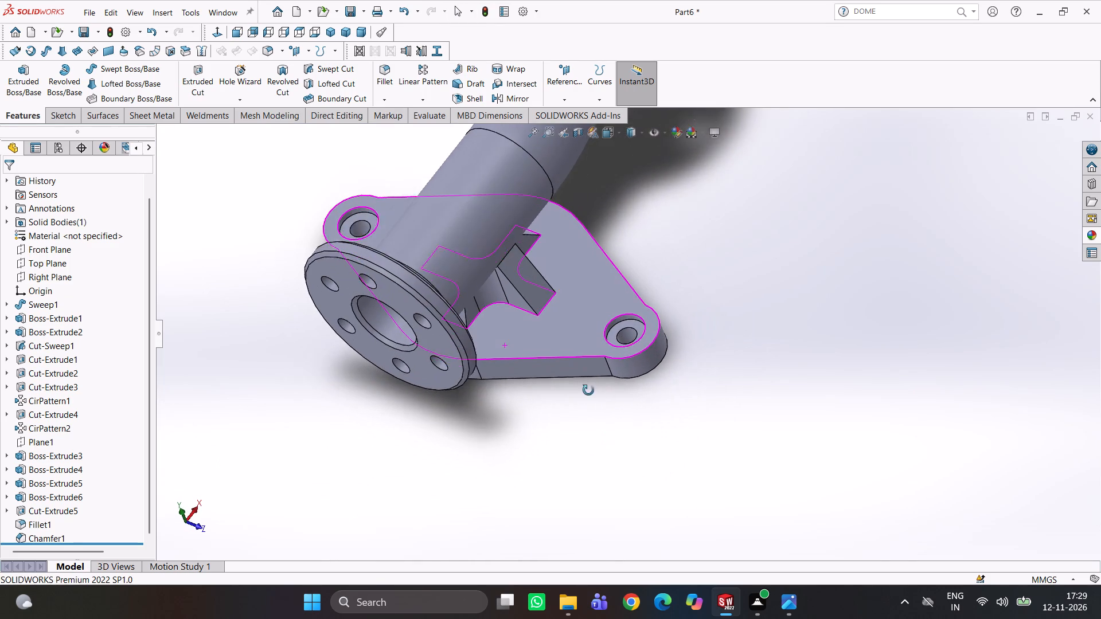
middle_click_drag(588, 390, 594, 408)
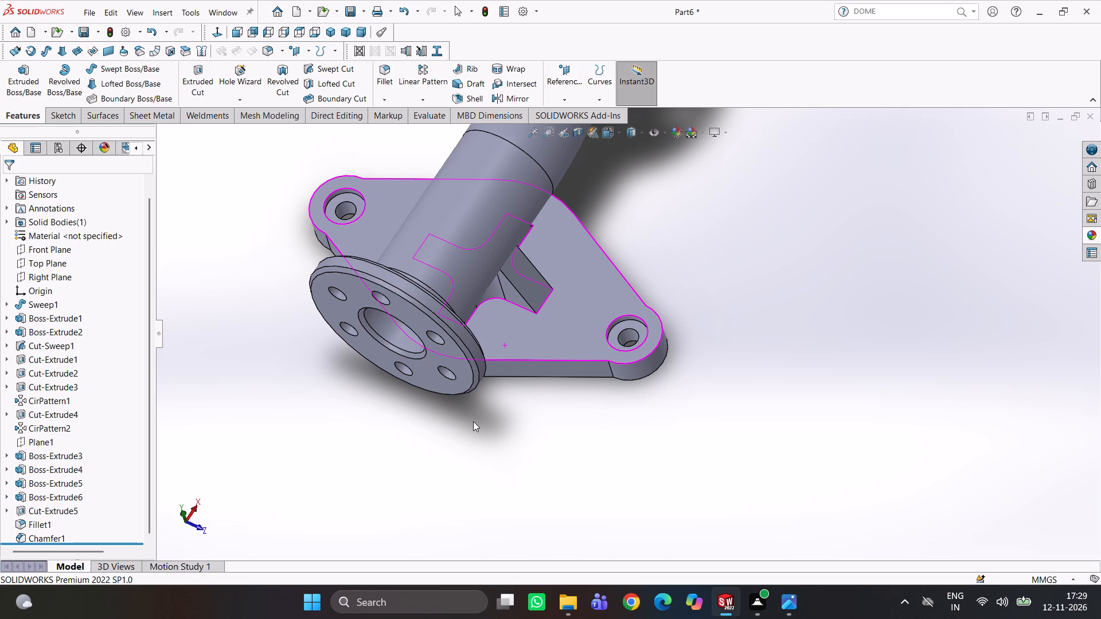
scroll(702, 286, "up", 3)
middle_click_drag(699, 328, 730, 397)
scroll(630, 309, "down", 4)
middle_click_drag(624, 306, 538, 172)
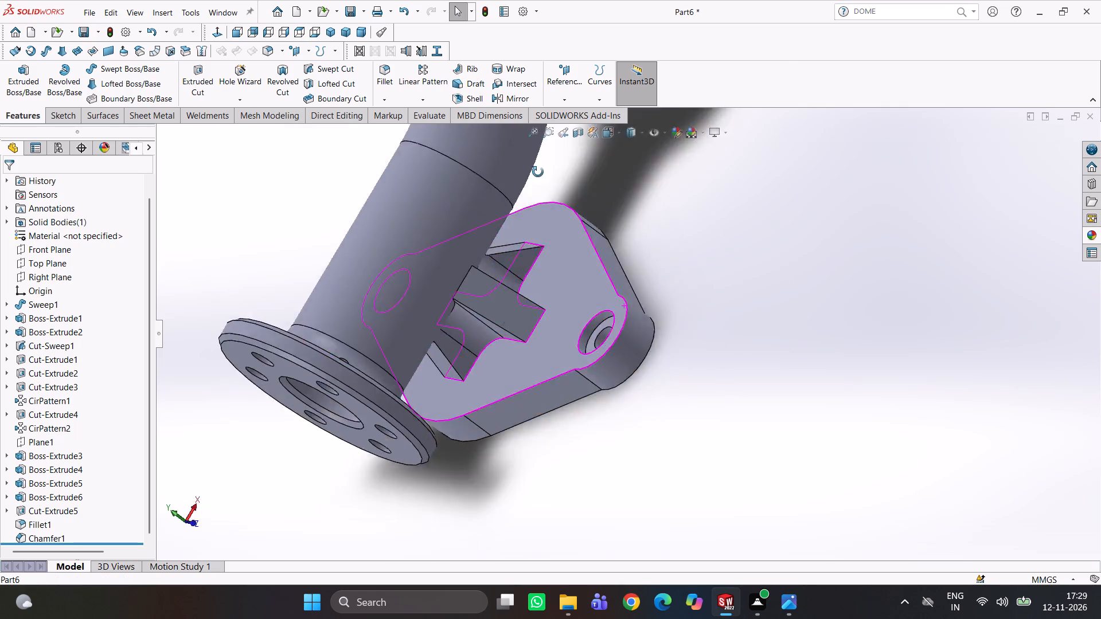
middle_click_drag(538, 172, 534, 145)
scroll(560, 256, "up", 3)
middle_click_drag(572, 273, 648, 250)
scroll(628, 254, "up", 2)
scroll(542, 181, "up", 1)
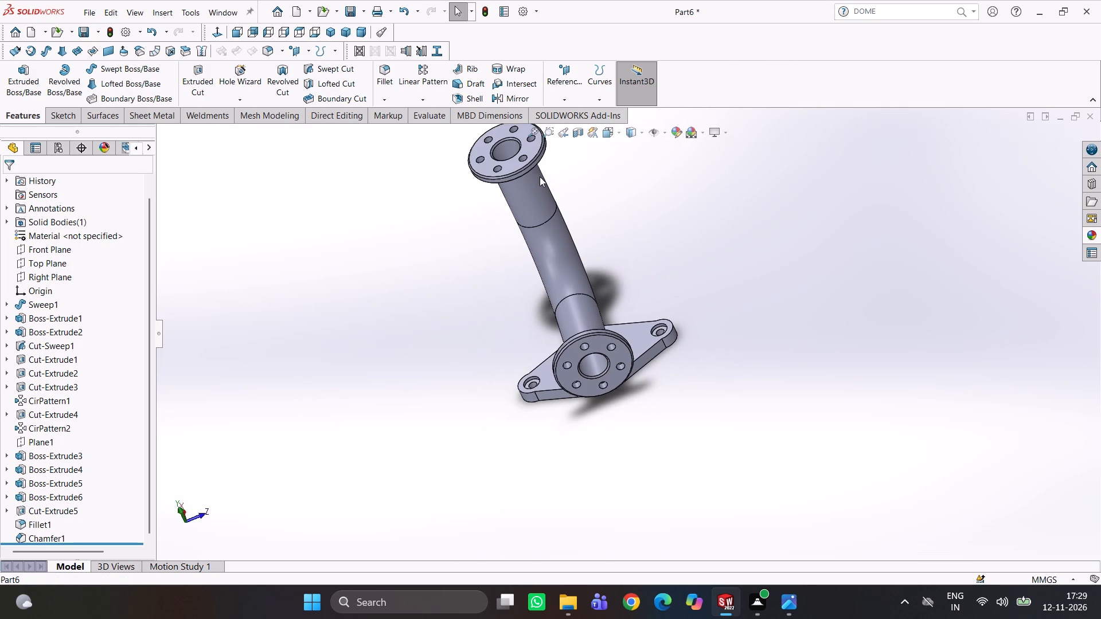
Apply a yellow colour to the swept pipe feature Sweep1.
left_click(559, 243)
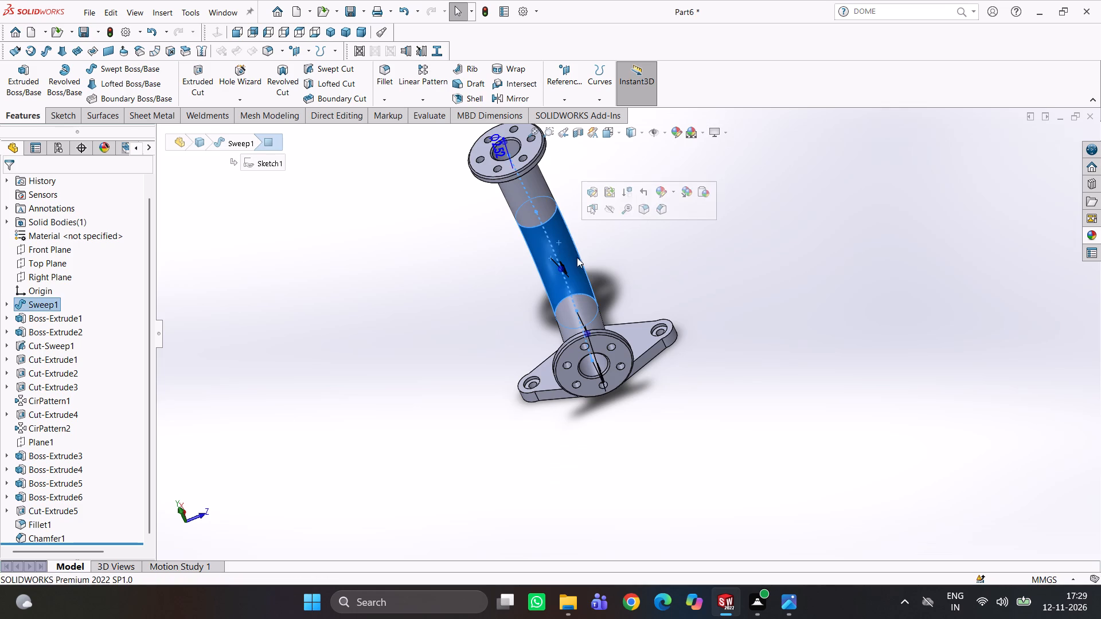
left_click(661, 189)
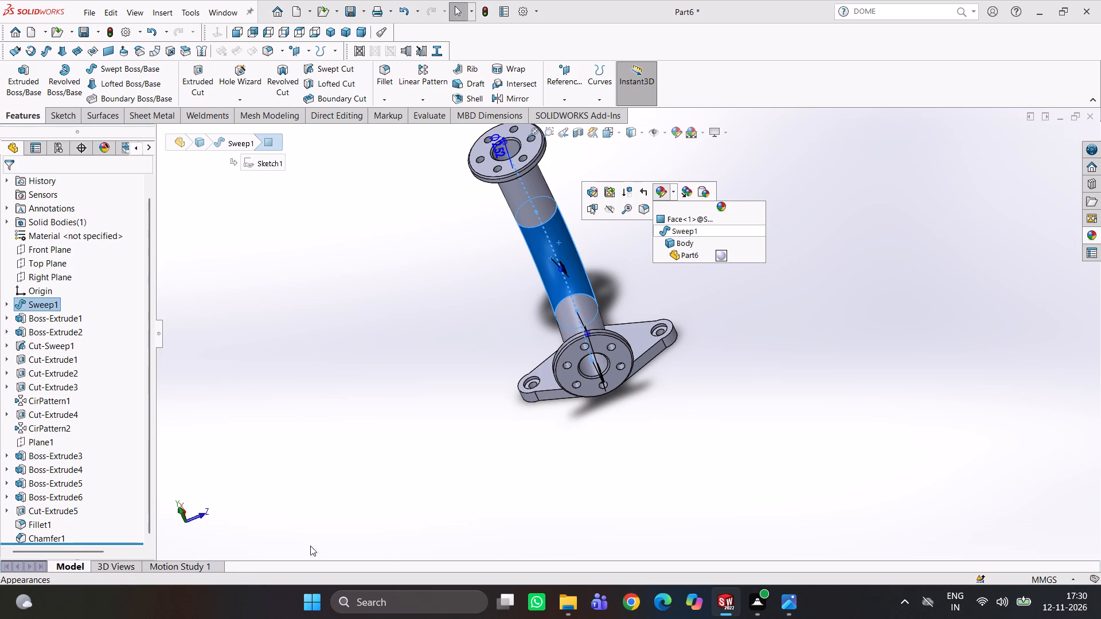
left_click(682, 233)
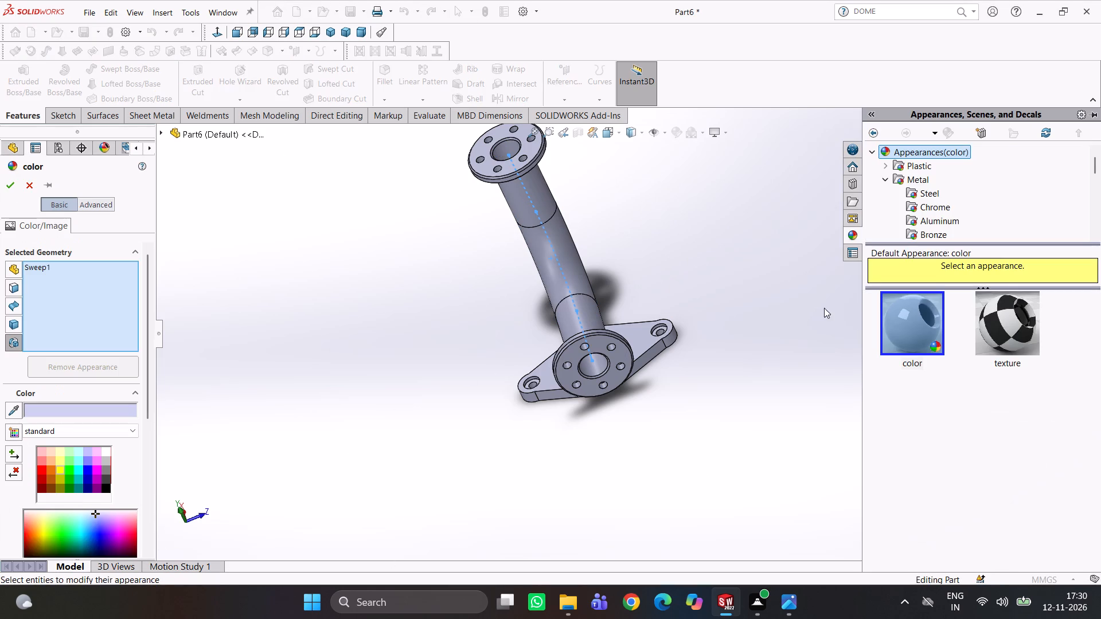
left_click(76, 473)
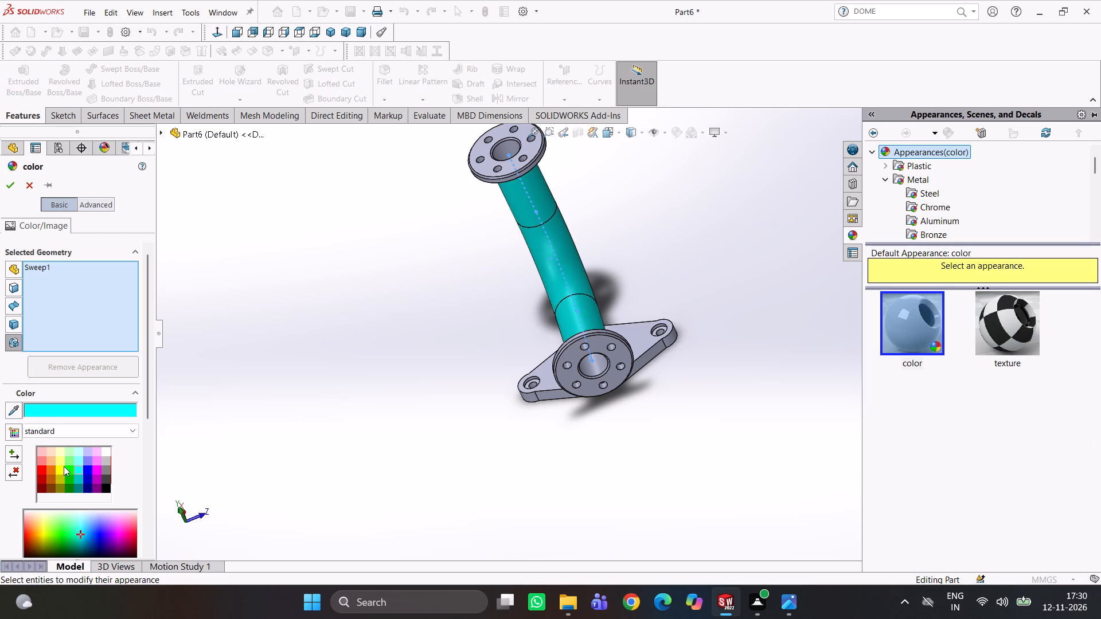
left_click(63, 465)
left_click(246, 417)
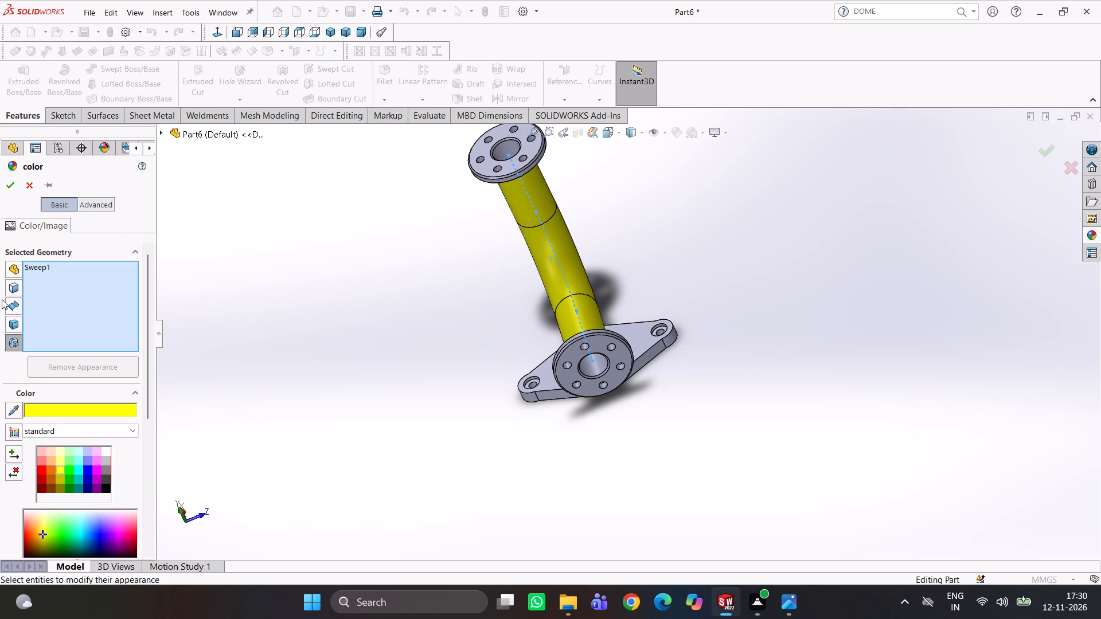
left_click(13, 188)
left_click(269, 309)
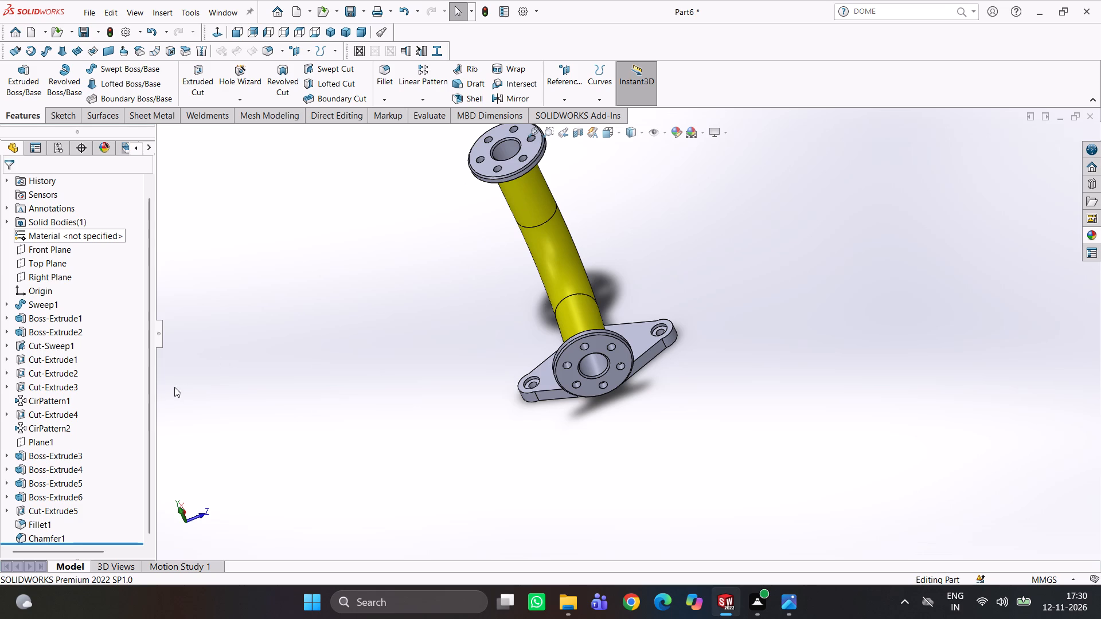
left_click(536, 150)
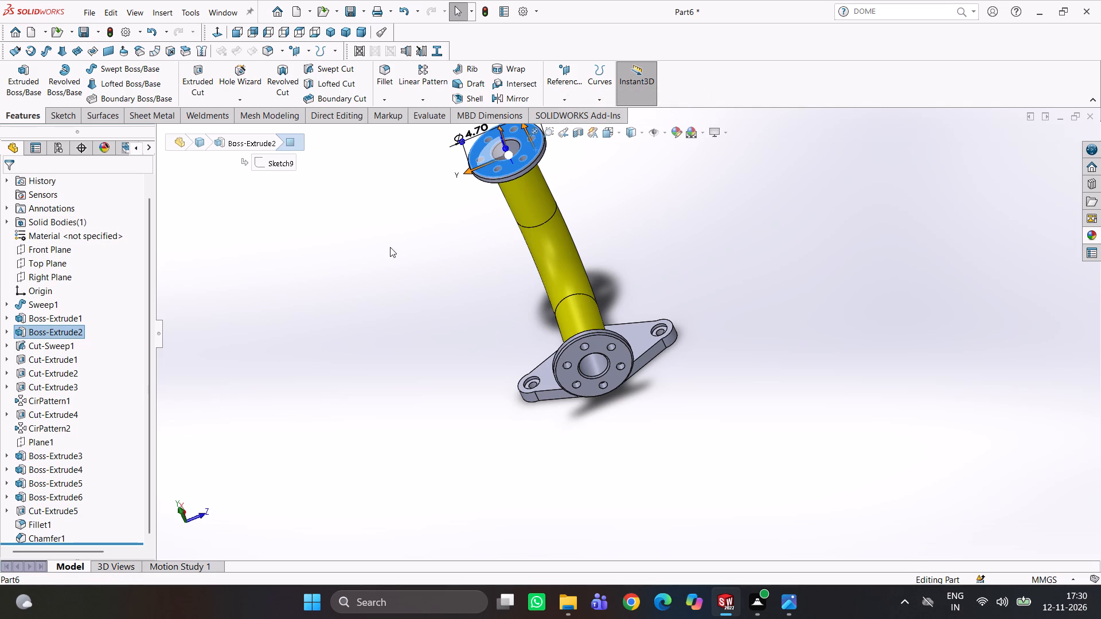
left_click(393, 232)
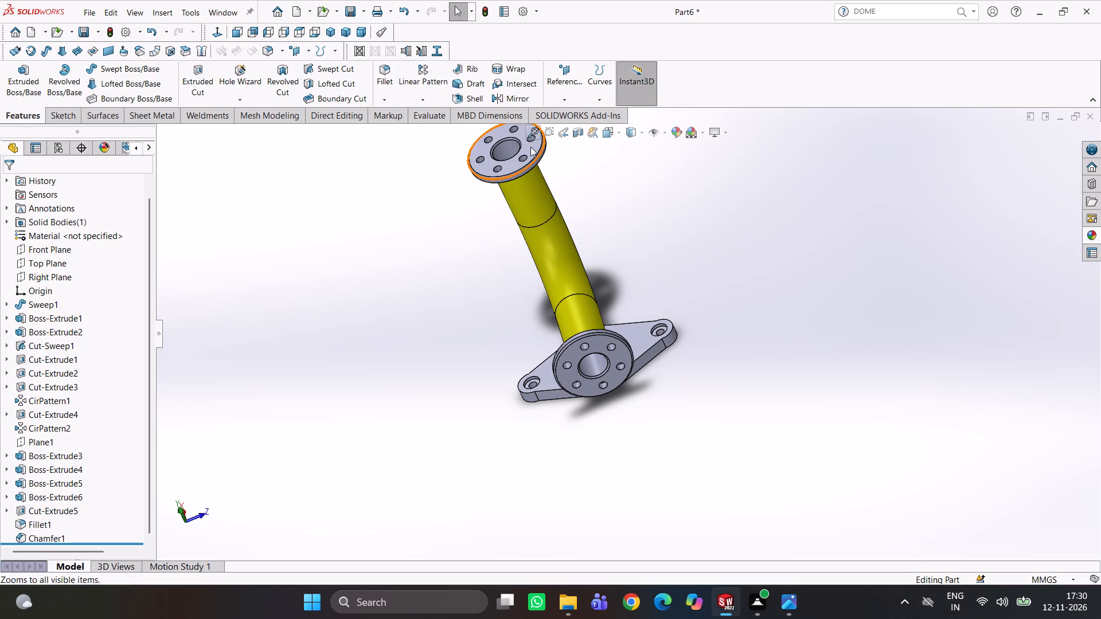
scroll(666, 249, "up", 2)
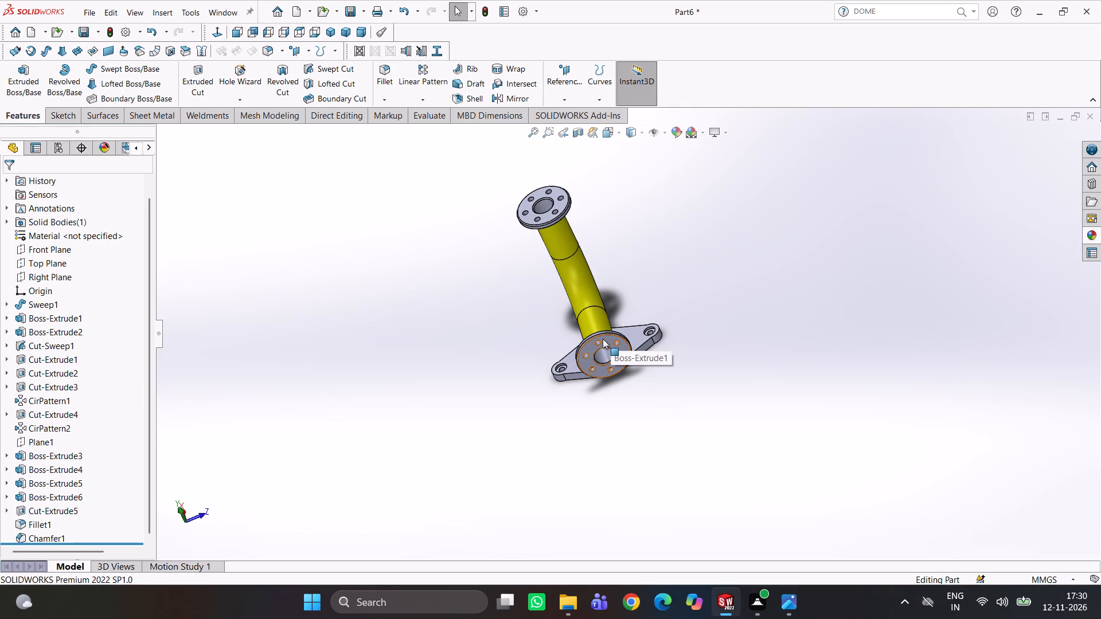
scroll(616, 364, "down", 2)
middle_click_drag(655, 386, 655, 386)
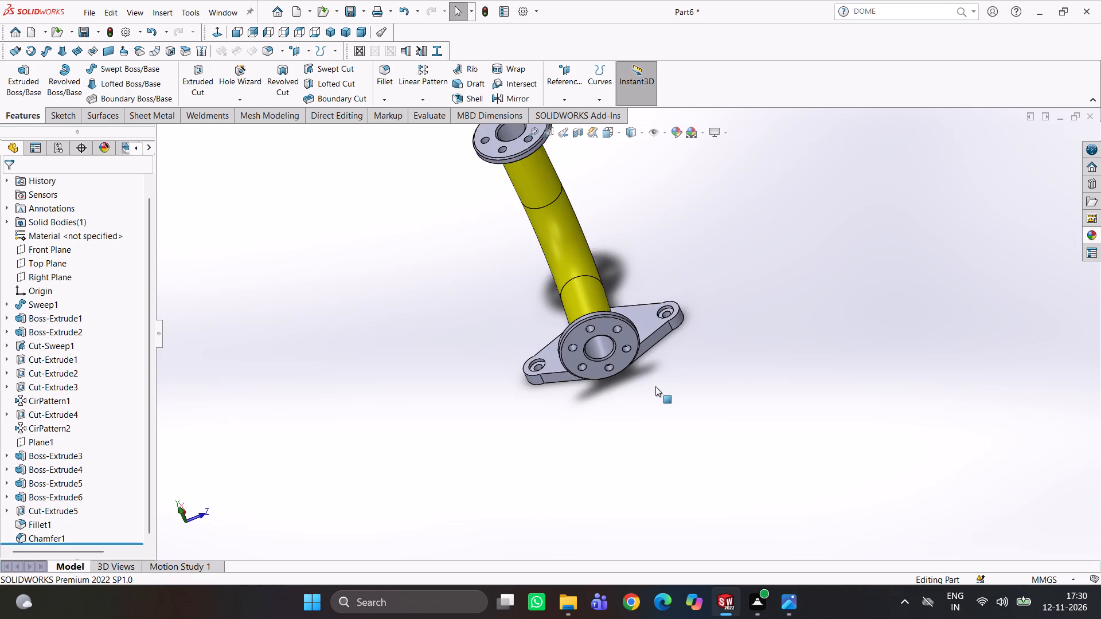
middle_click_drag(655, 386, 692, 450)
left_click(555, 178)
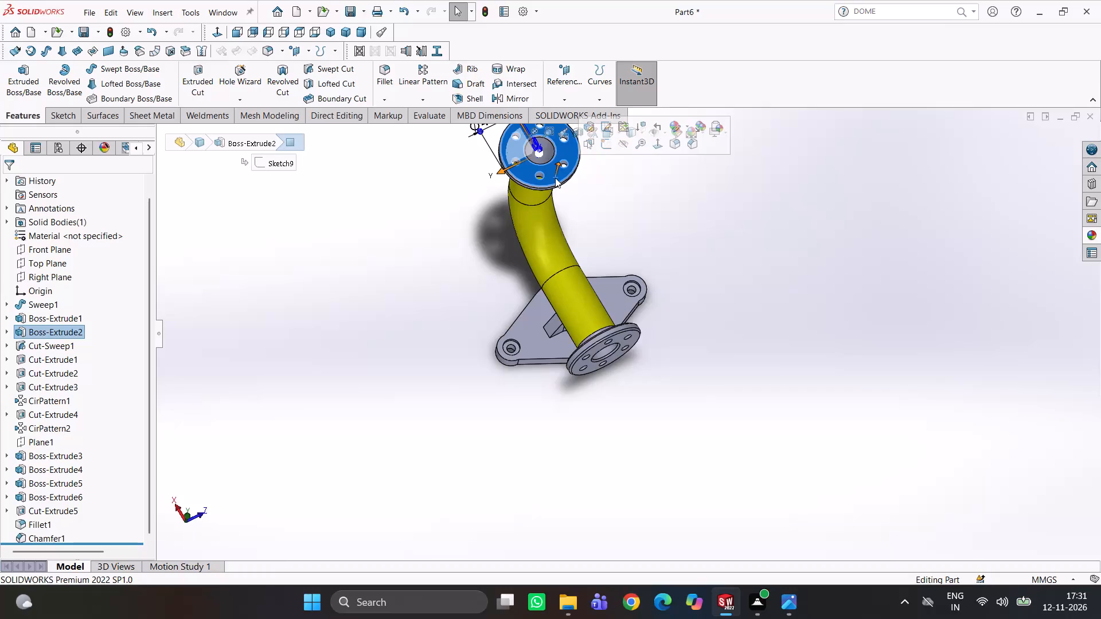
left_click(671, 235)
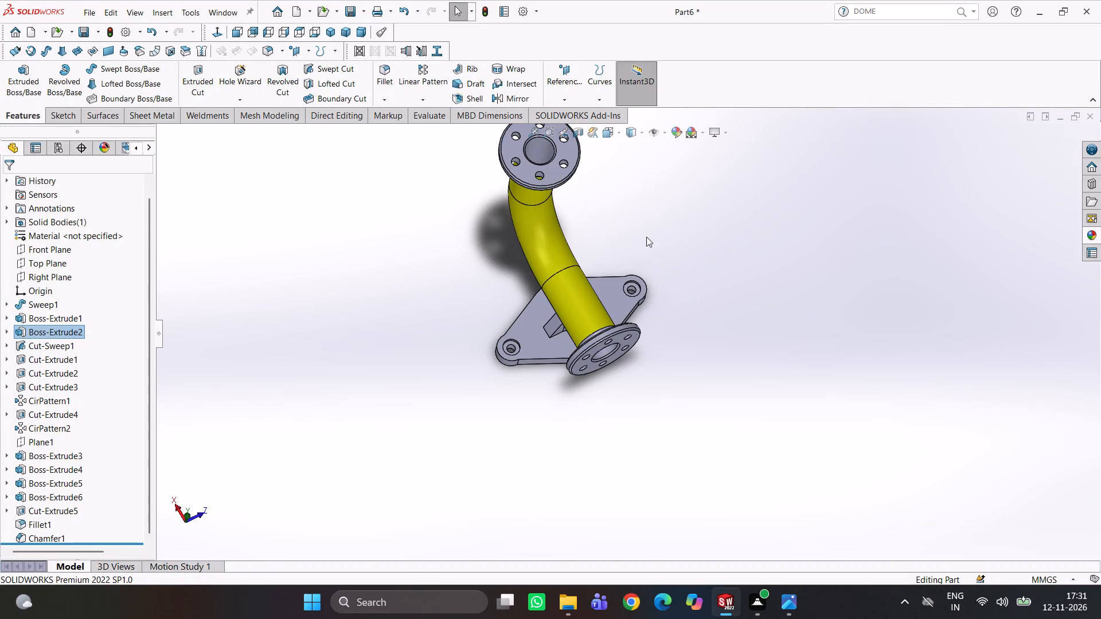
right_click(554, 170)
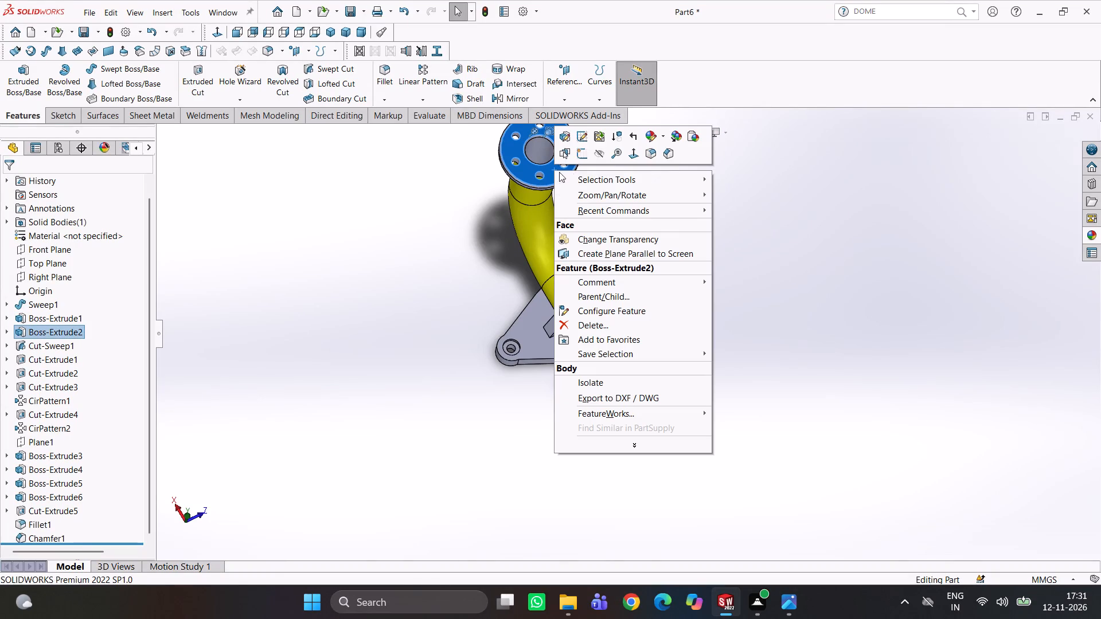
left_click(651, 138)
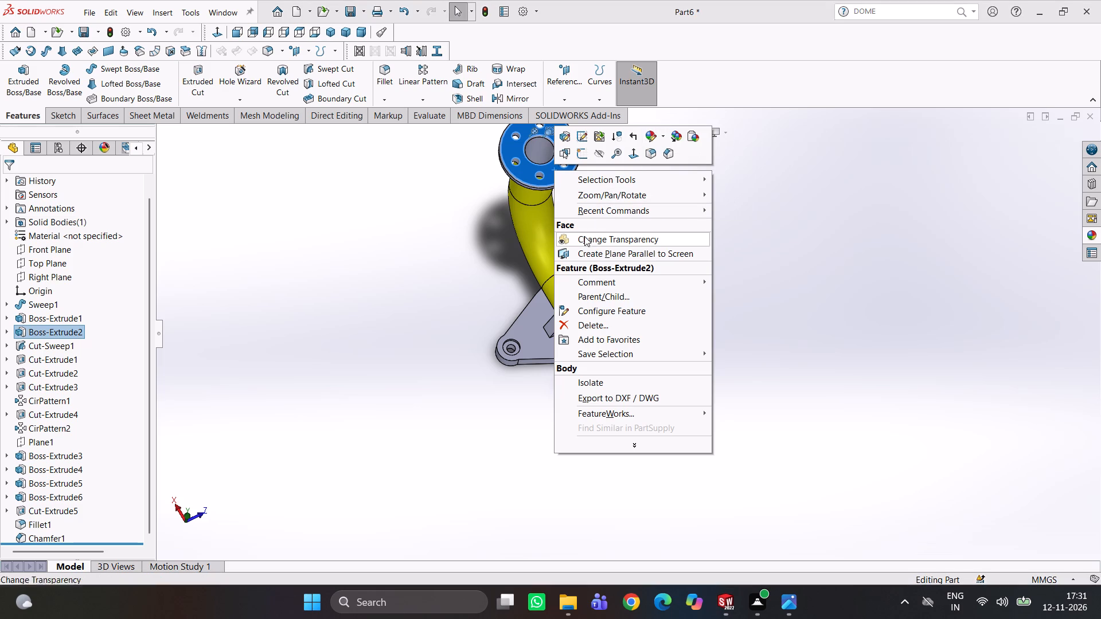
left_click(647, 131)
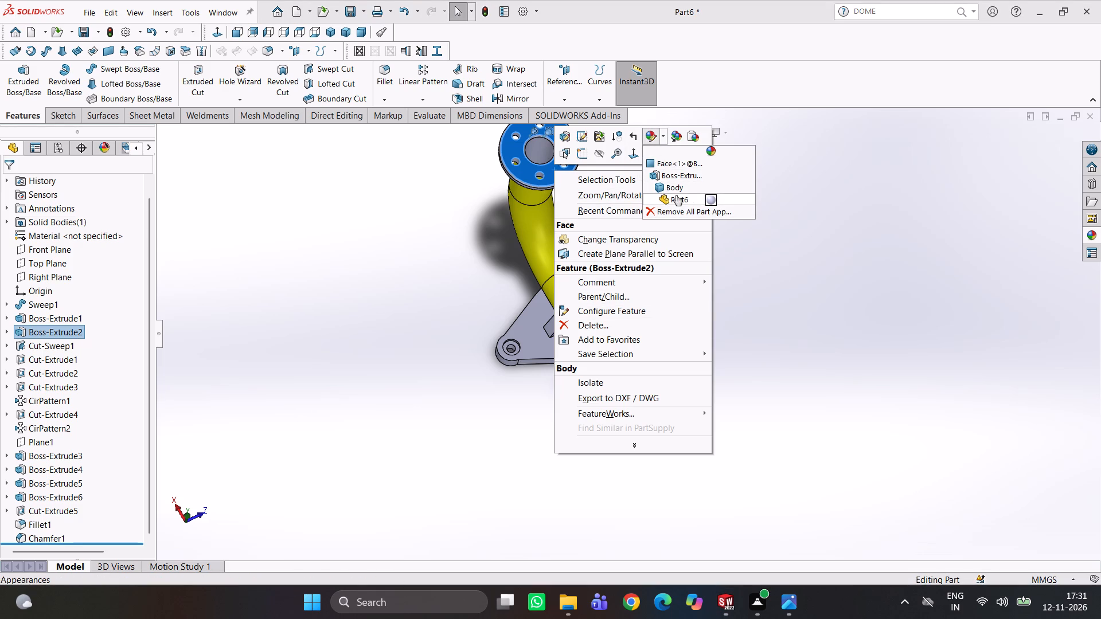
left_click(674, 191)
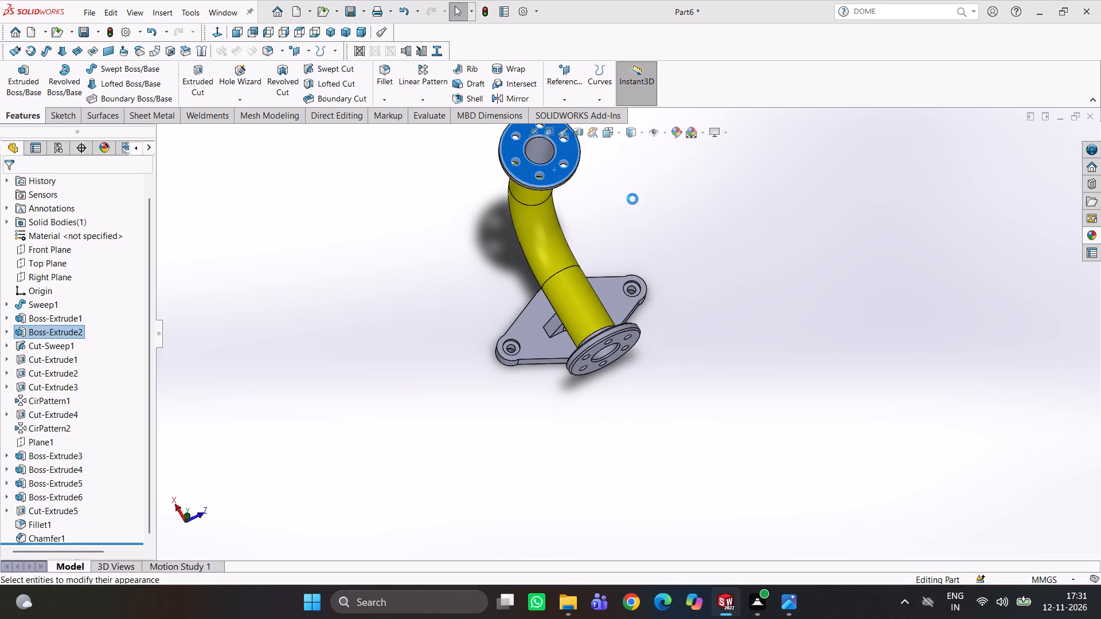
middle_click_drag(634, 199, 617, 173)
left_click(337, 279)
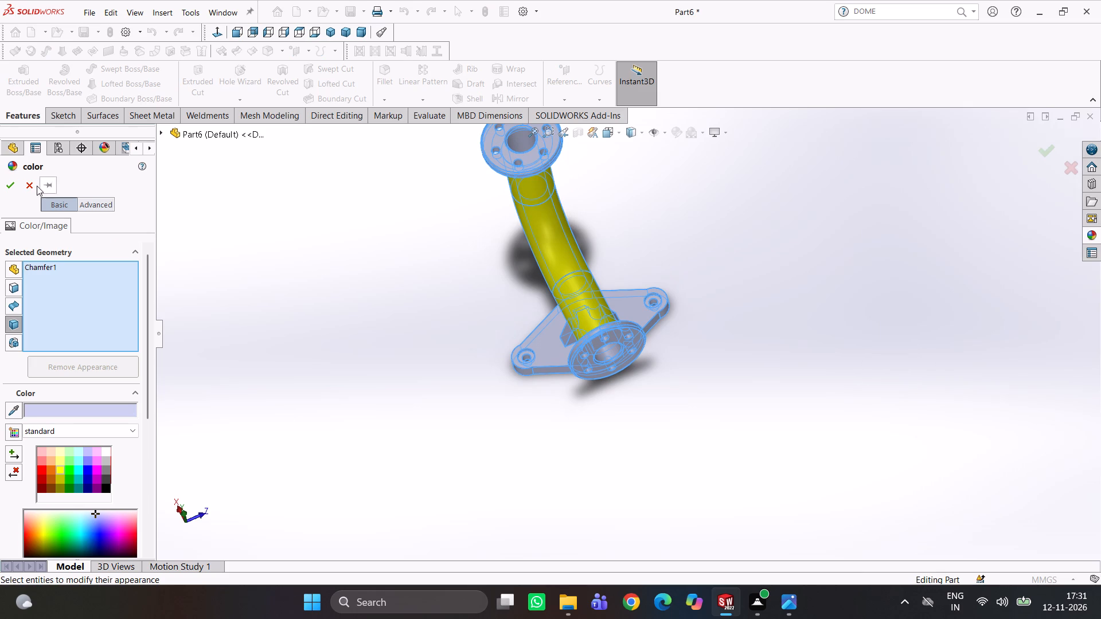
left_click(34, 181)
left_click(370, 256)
Start colouring the upper flange's faces yellow, picking its front face, outer rim and front chamfer.
middle_click_drag(534, 226, 517, 176)
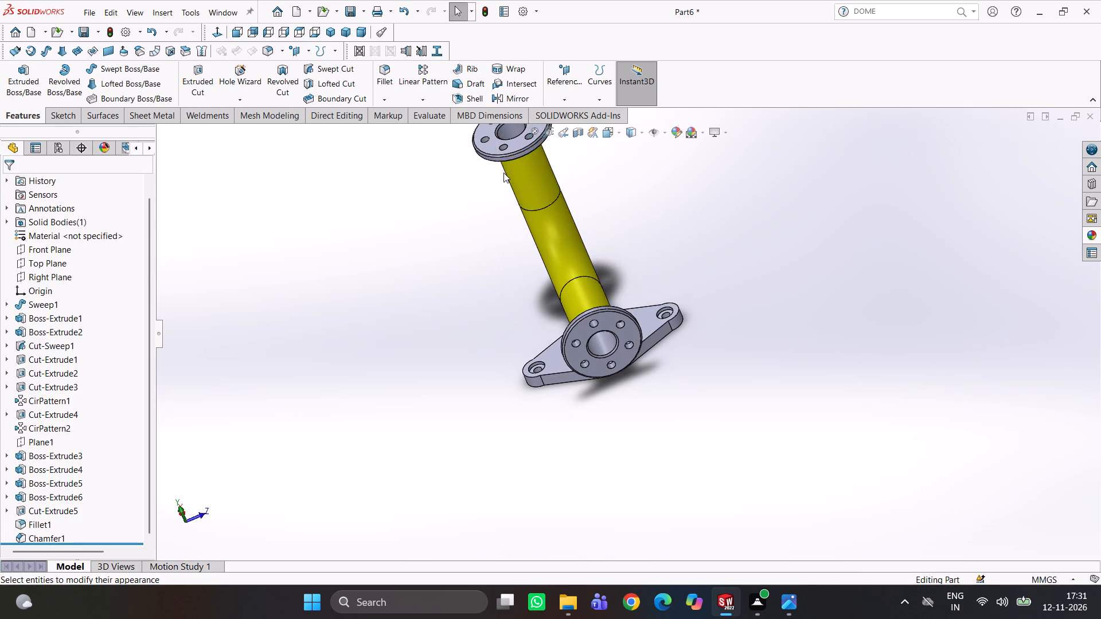
scroll(509, 193, "up", 3)
scroll(569, 201, "down", 3)
left_click(565, 213)
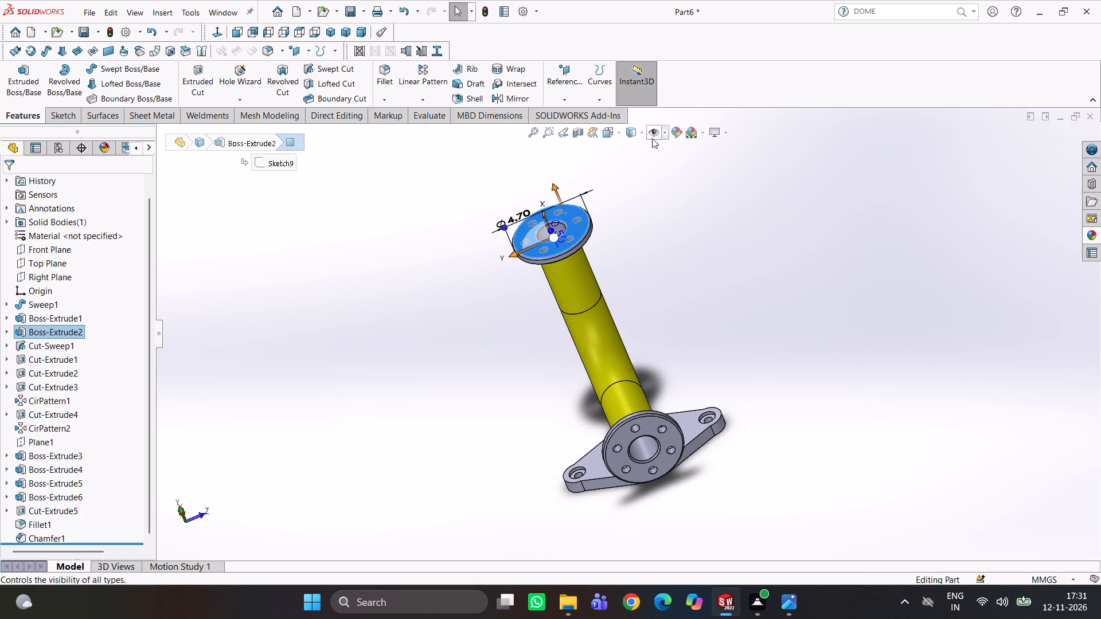
left_click(676, 134)
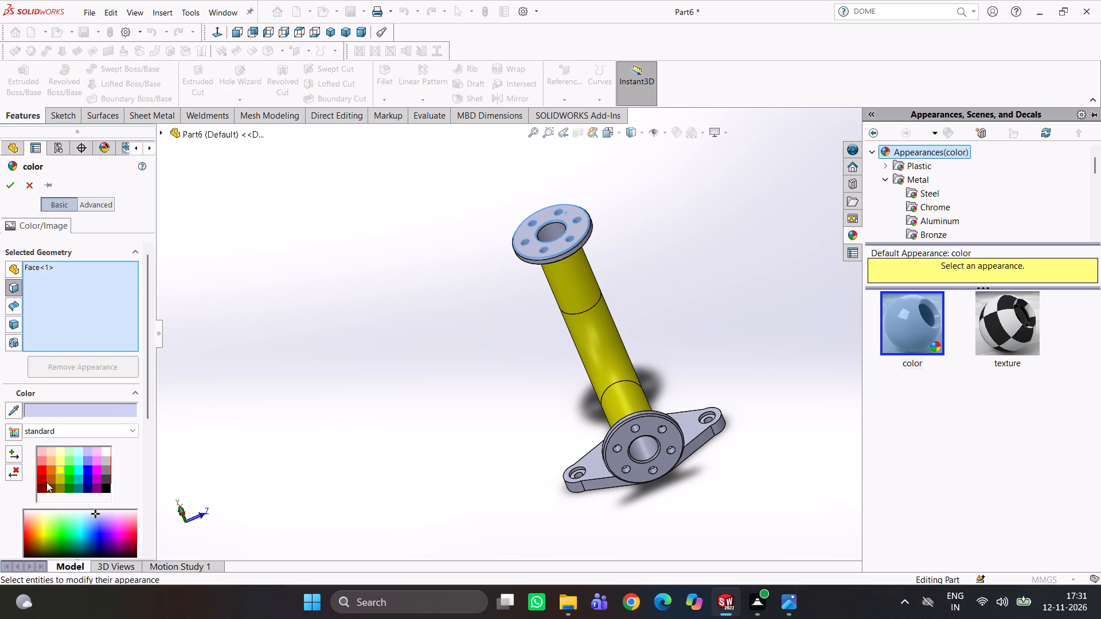
left_click(62, 477)
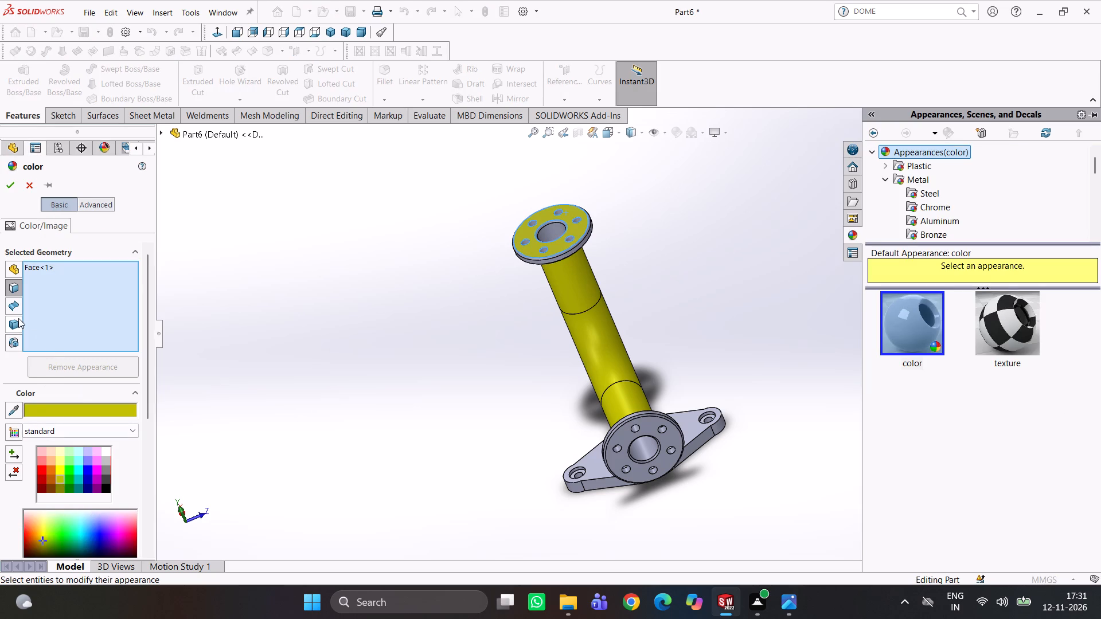
scroll(444, 268, "down", 6)
scroll(707, 277, "up", 3)
scroll(756, 306, "down", 2)
left_click(762, 296)
scroll(745, 295, "down", 3)
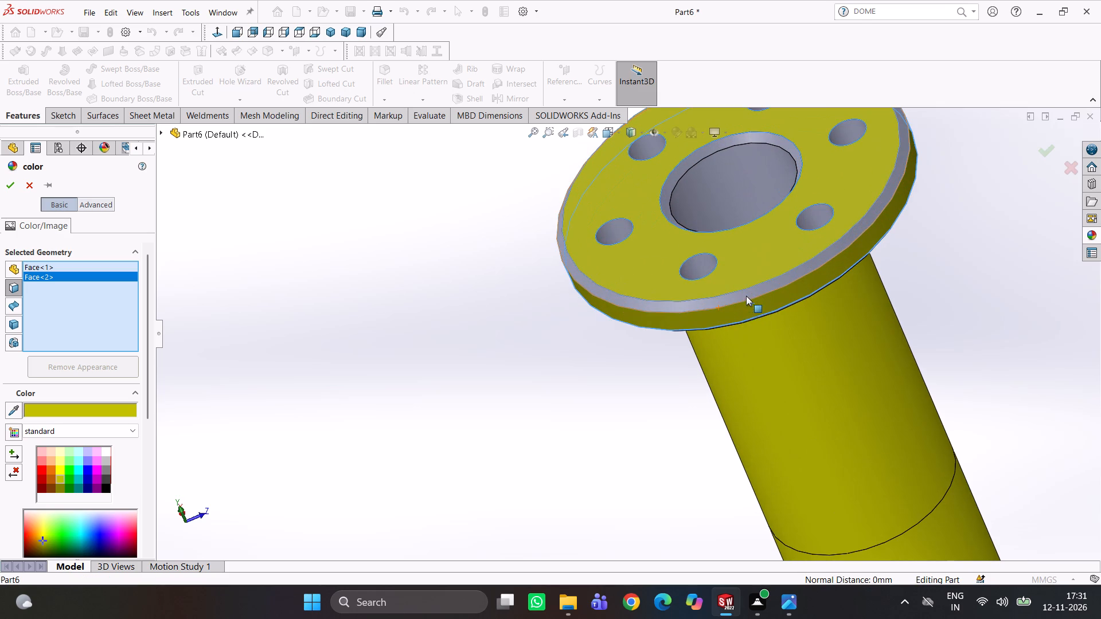
left_click(748, 292)
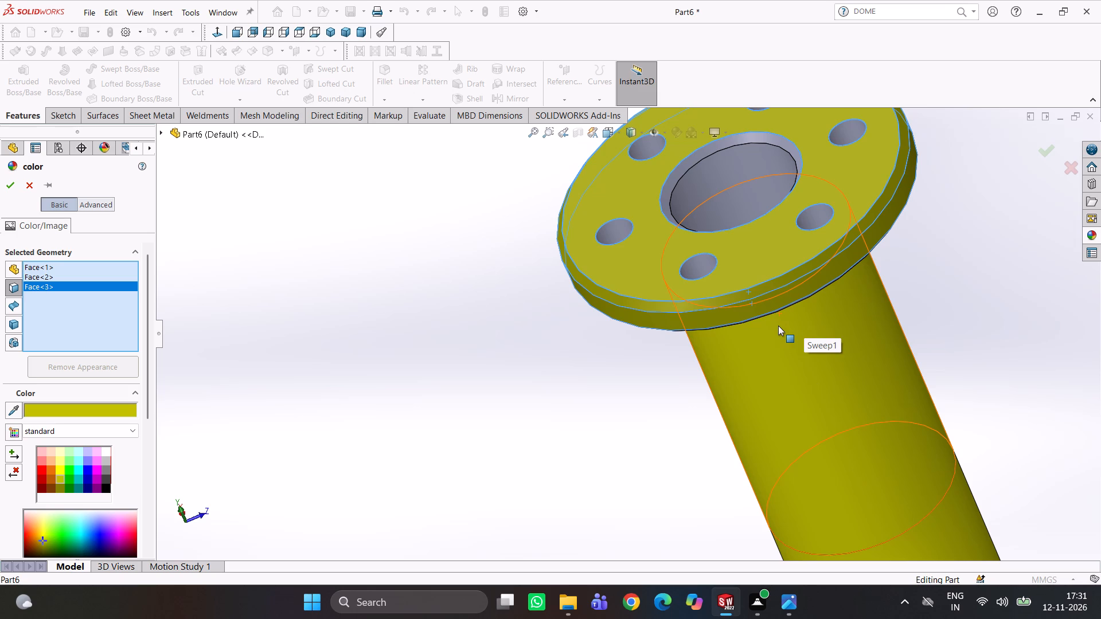
Add the upper flange's neck fillet, back face and back chamfer to the yellow face selection.
scroll(810, 322, "up", 1)
middle_click_drag(819, 323, 798, 279)
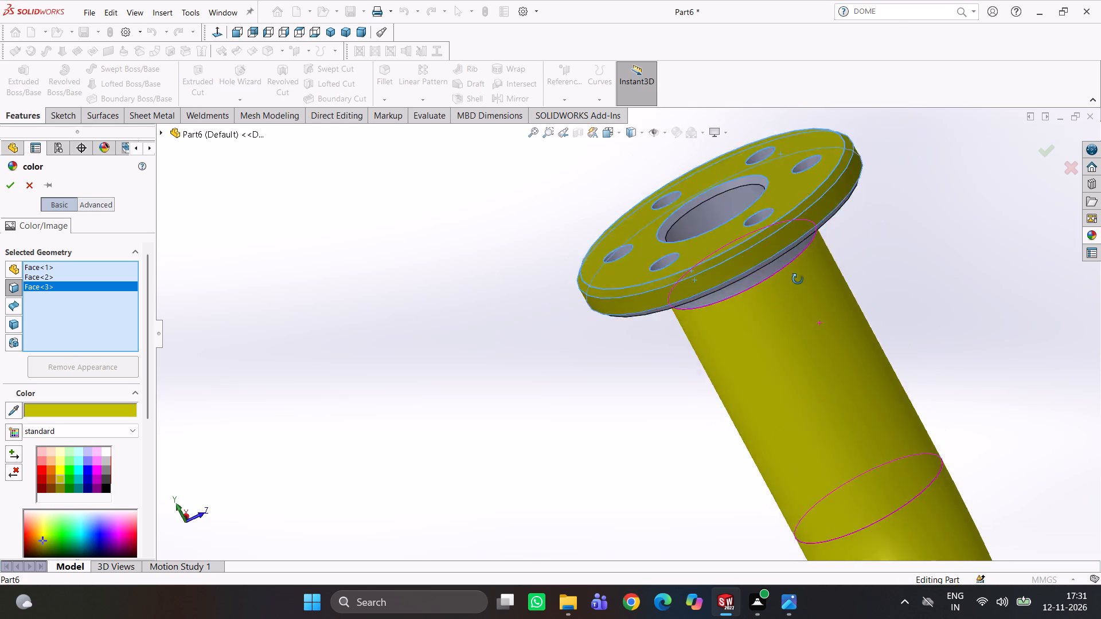
middle_click_drag(798, 279, 784, 224)
scroll(798, 245, "down", 5)
left_click(750, 245)
middle_click_drag(825, 265, 769, 245)
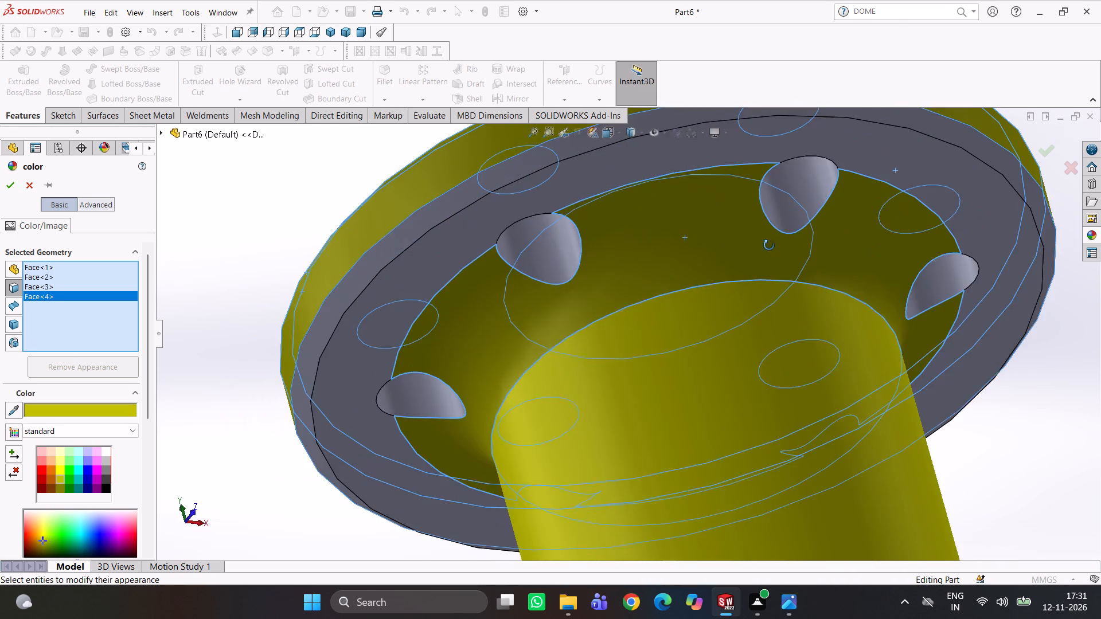
middle_click_drag(769, 245, 764, 233)
left_click(632, 153)
scroll(728, 214, "up", 3)
middle_click_drag(739, 256, 733, 291)
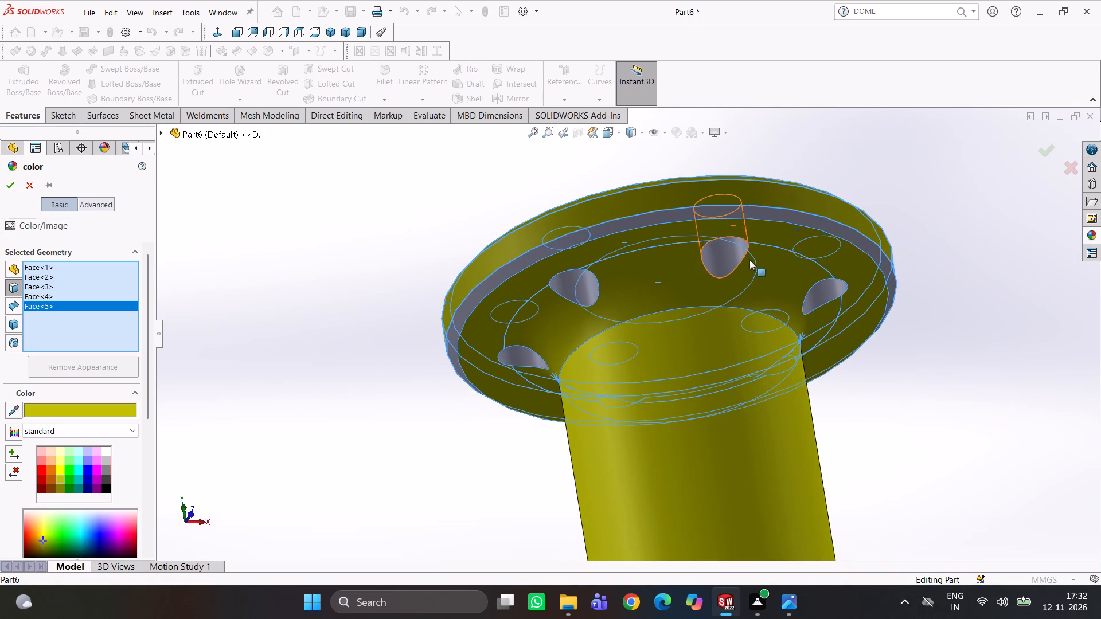
left_click(766, 213)
Add the upper flange's central bore and the bore's chamfered edge to the yellow face selection.
middle_click_drag(710, 284, 727, 363)
scroll(690, 334, "up", 3)
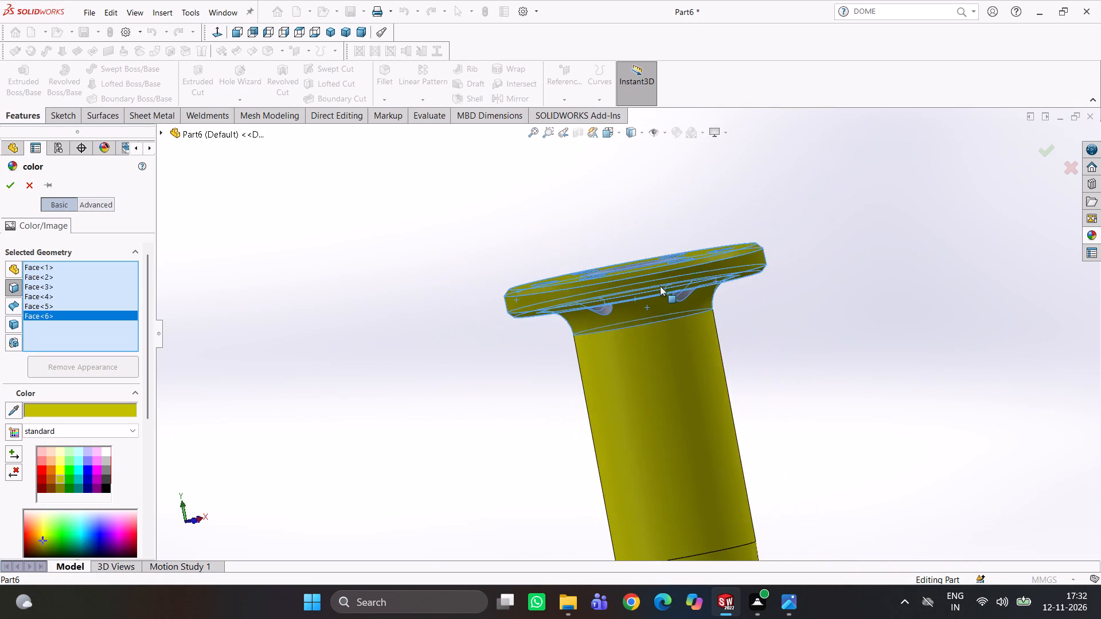
middle_click_drag(658, 281, 673, 382)
scroll(581, 228, "up", 3)
scroll(634, 216, "down", 3)
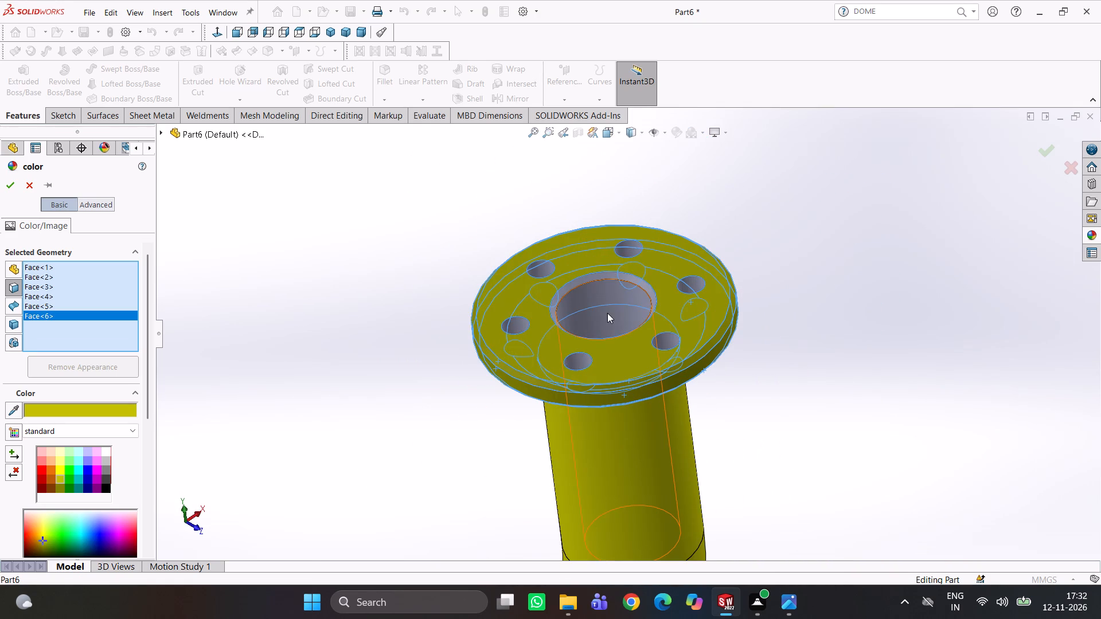
left_click(607, 313)
middle_click_drag(637, 311, 634, 366)
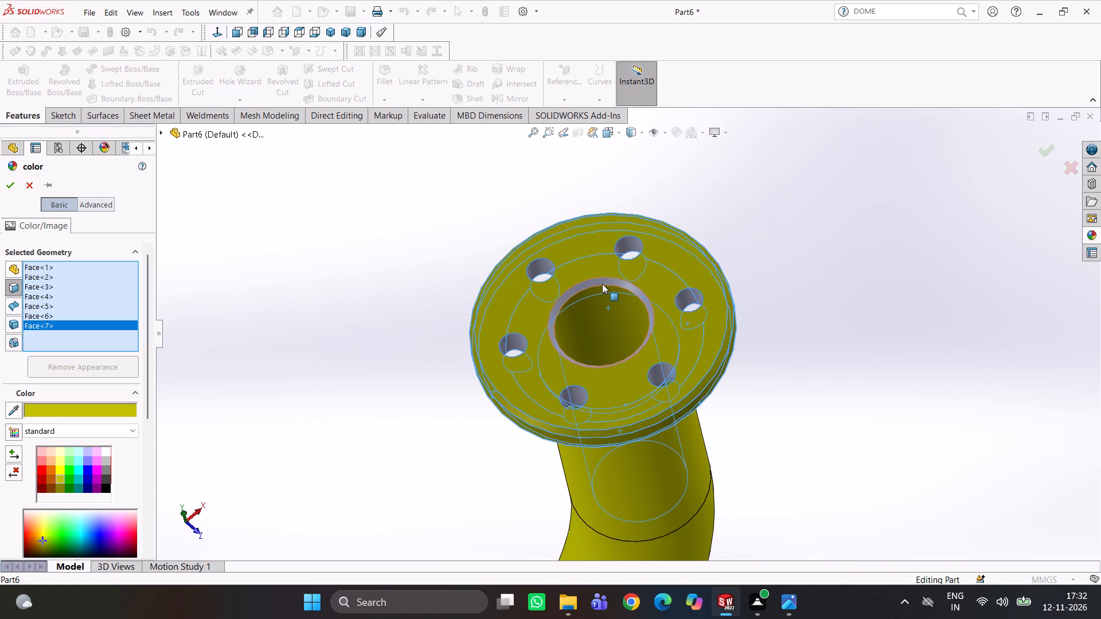
left_click(602, 284)
Add the lower flange's central bore and front face to the yellow face selection.
middle_click_drag(640, 334, 551, 358)
scroll(608, 399, "up", 4)
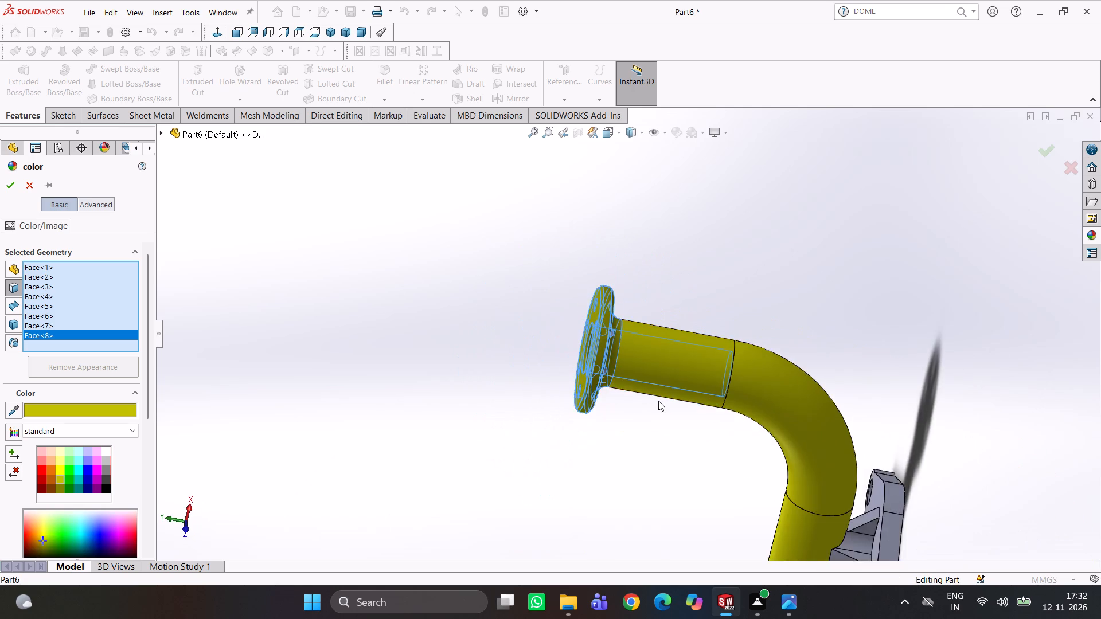
scroll(658, 401, "up", 5)
middle_click_drag(678, 421, 726, 234)
scroll(696, 549, "up", 1)
scroll(696, 545, "down", 3)
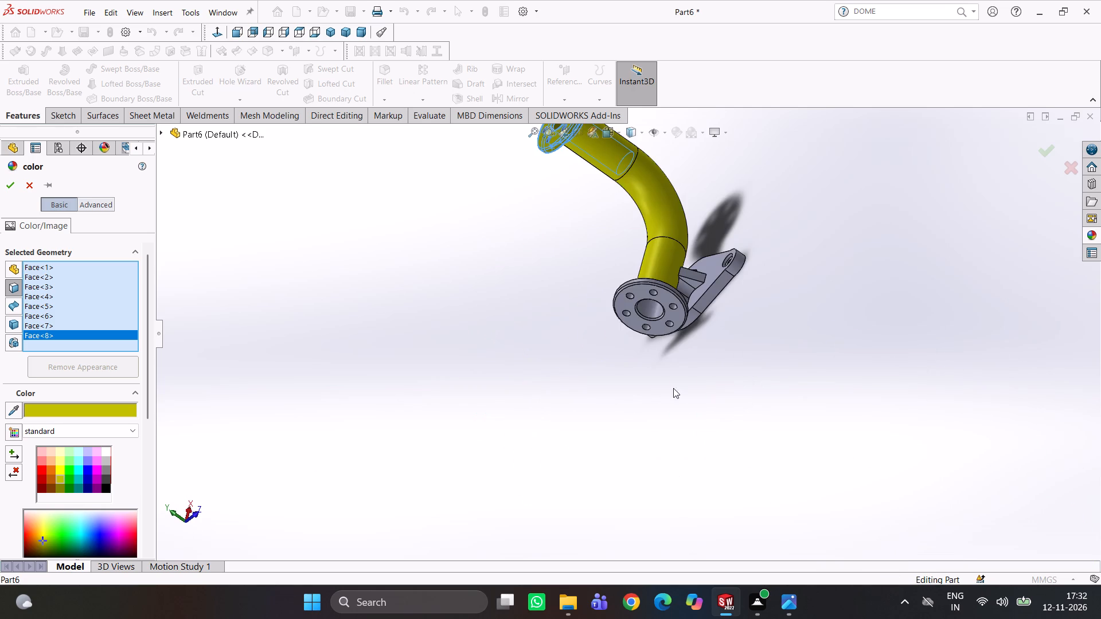
middle_click_drag(666, 332, 671, 194)
left_click(650, 309)
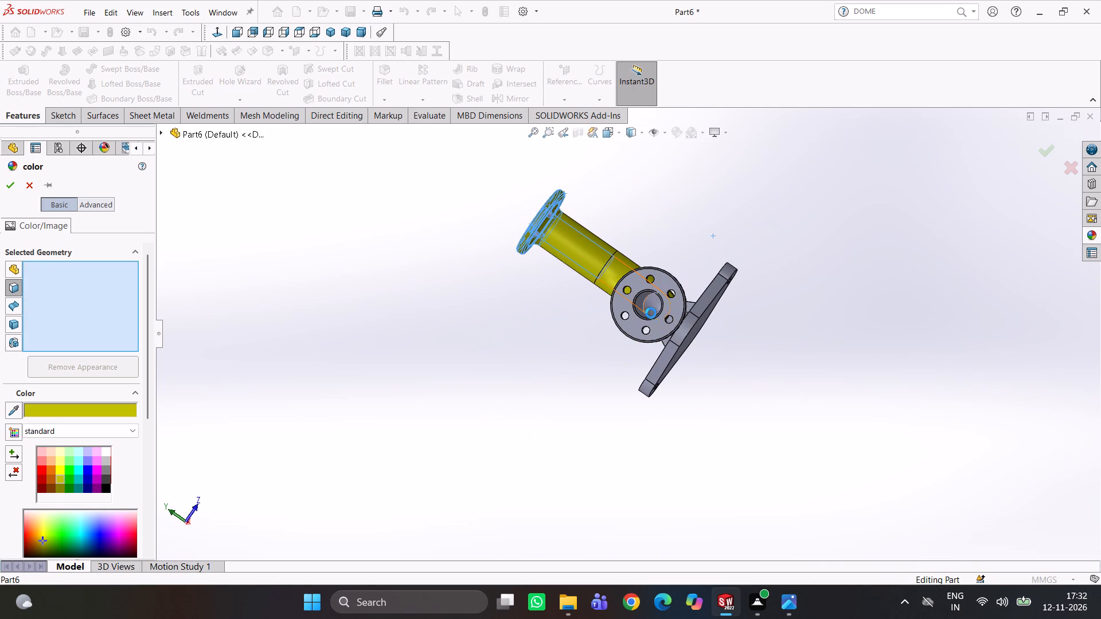
middle_click_drag(664, 315, 688, 387)
scroll(684, 374, "down", 5)
left_click(655, 286)
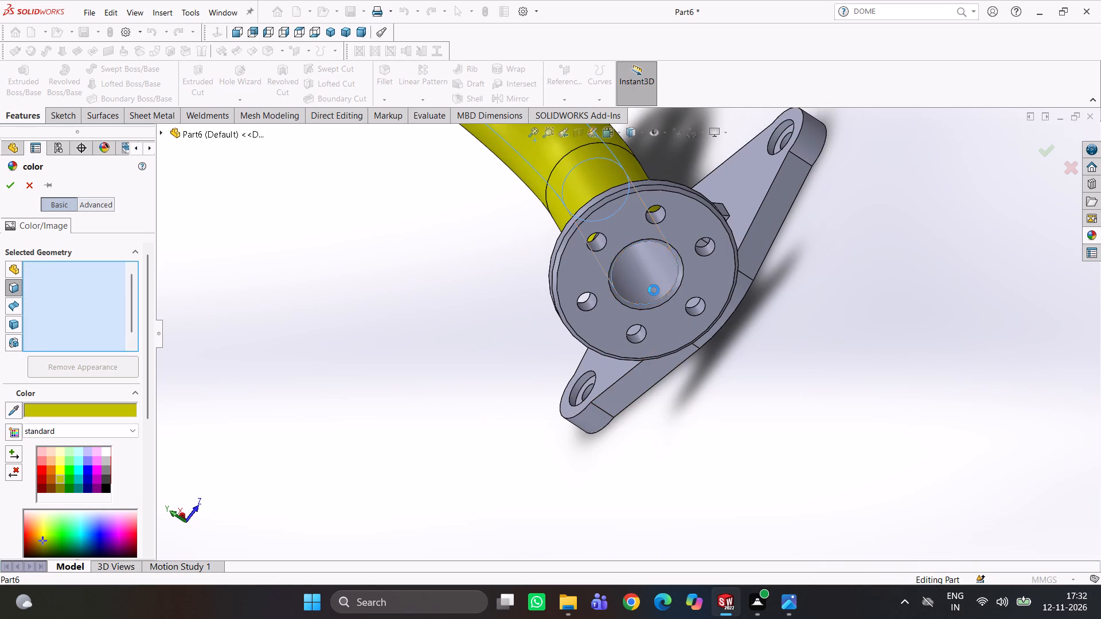
middle_click_drag(654, 300, 662, 350)
left_click(626, 238)
Add the lower flange's outer rim, both outer chamfers, back face and neck fillet to the yellow face selection.
middle_click_drag(634, 260, 694, 336)
scroll(693, 335, "up", 1)
scroll(645, 266, "down", 5)
left_click(645, 275)
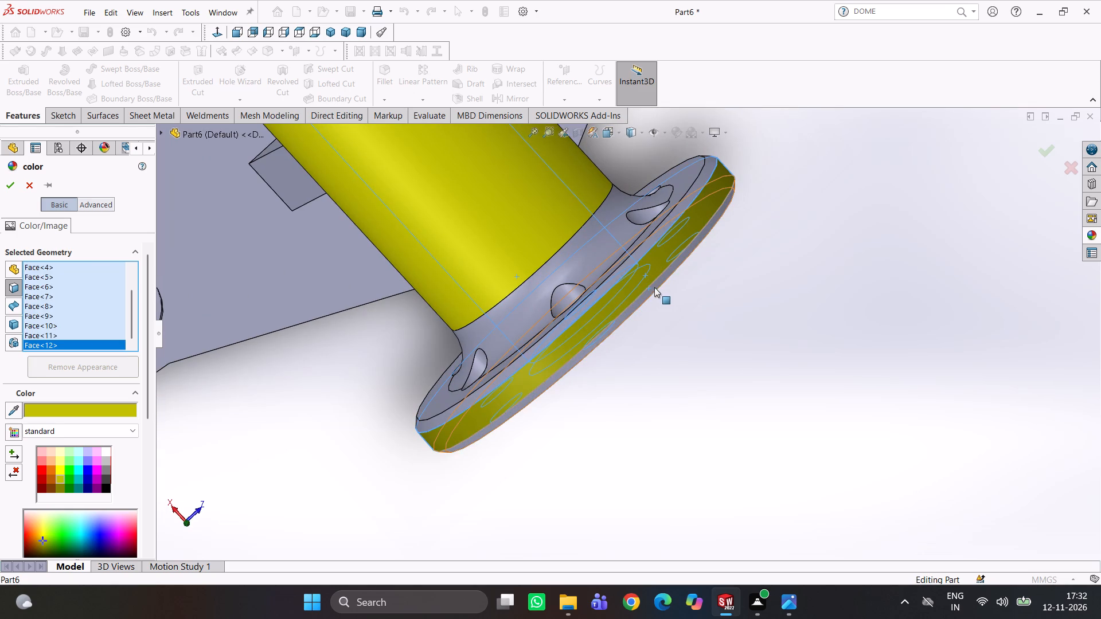
left_click(654, 287)
middle_click_drag(677, 292, 699, 342)
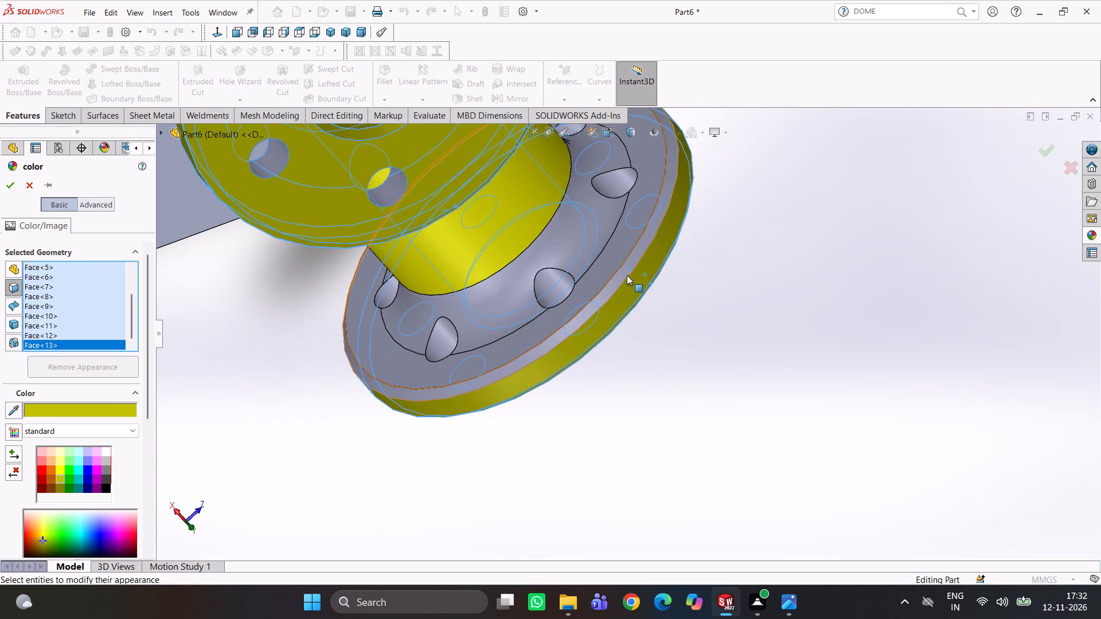
left_click(627, 275)
left_click(602, 268)
left_click(579, 252)
Add the chamfered edge of the lower flange's bore to the yellow face selection.
middle_click_drag(624, 268, 537, 205)
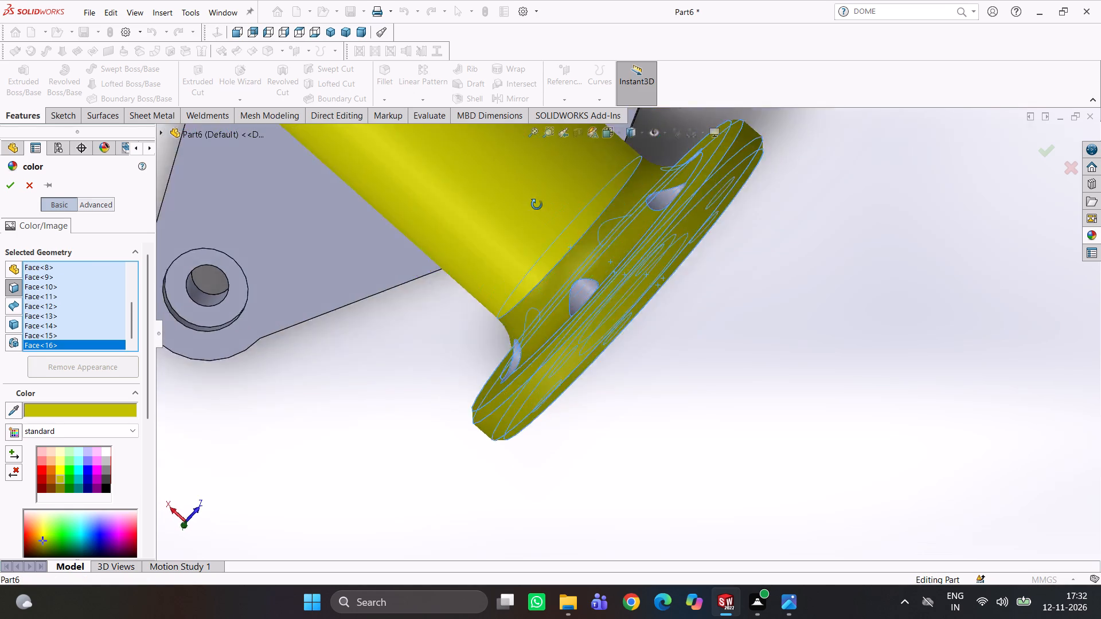
middle_click_drag(537, 205, 494, 175)
scroll(693, 283, "up", 3)
scroll(706, 314, "down", 2)
middle_click_drag(705, 310, 681, 240)
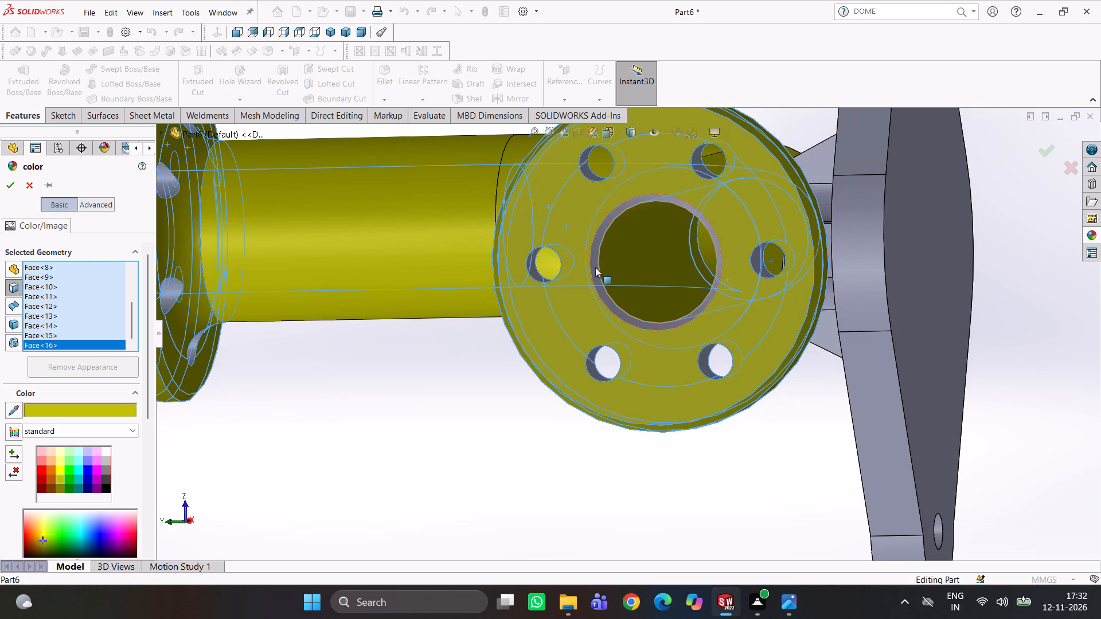
left_click(595, 268)
Examine both flanges and the pipe bend from several sides for faces still missing the yellow colour.
scroll(641, 291, "up", 3)
middle_click_drag(661, 318, 762, 357)
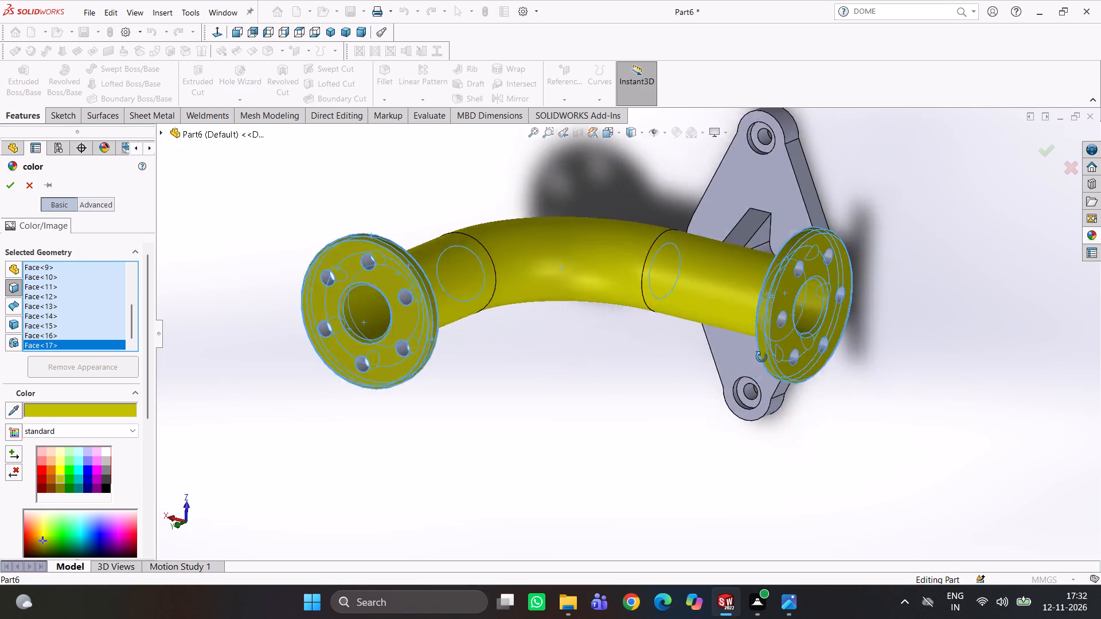
middle_click_drag(762, 357, 780, 358)
scroll(384, 314, "down", 3)
middle_click_drag(494, 286, 578, 361)
scroll(557, 352, "up", 2)
middle_click_drag(595, 355, 669, 344)
scroll(515, 346, "up", 3)
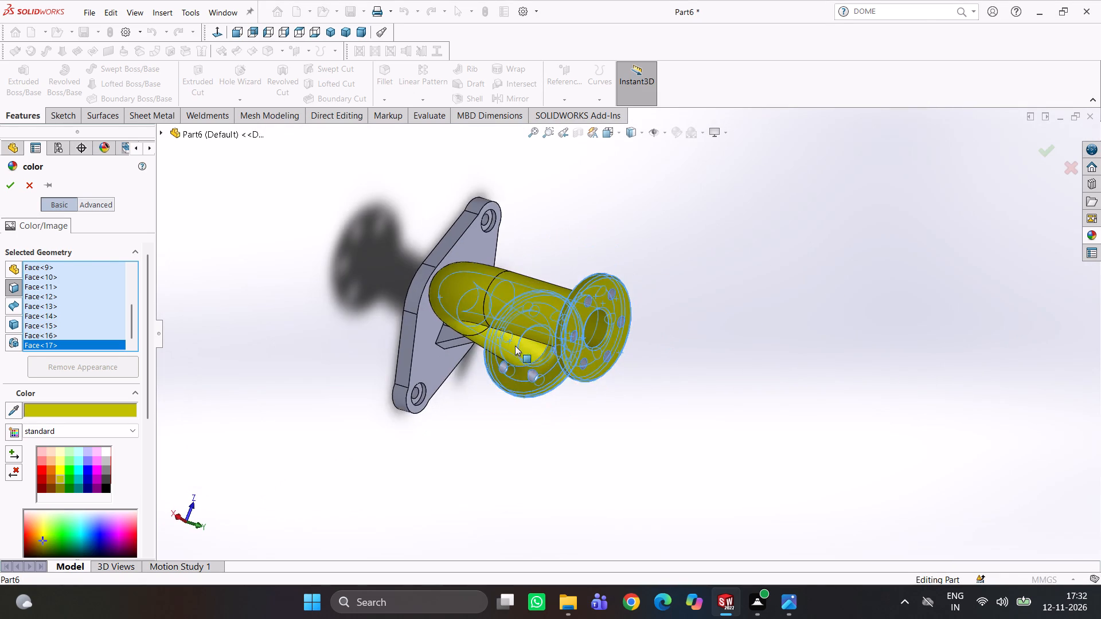
middle_click_drag(563, 370, 514, 284)
scroll(553, 378, "up", 3)
middle_click_drag(559, 366, 491, 264)
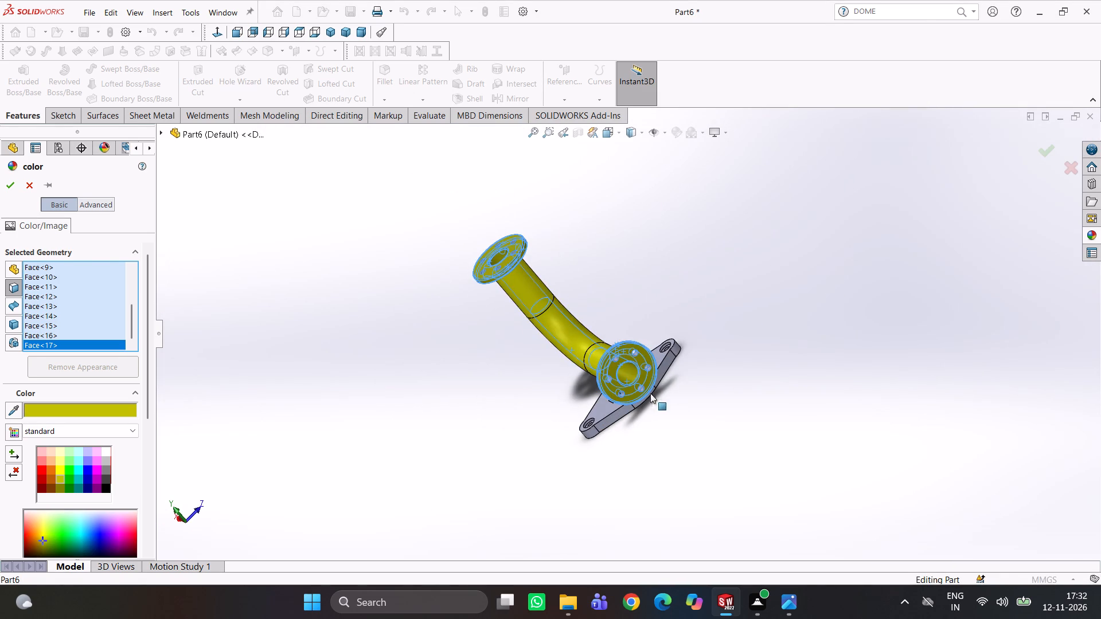
scroll(652, 399, "down", 4)
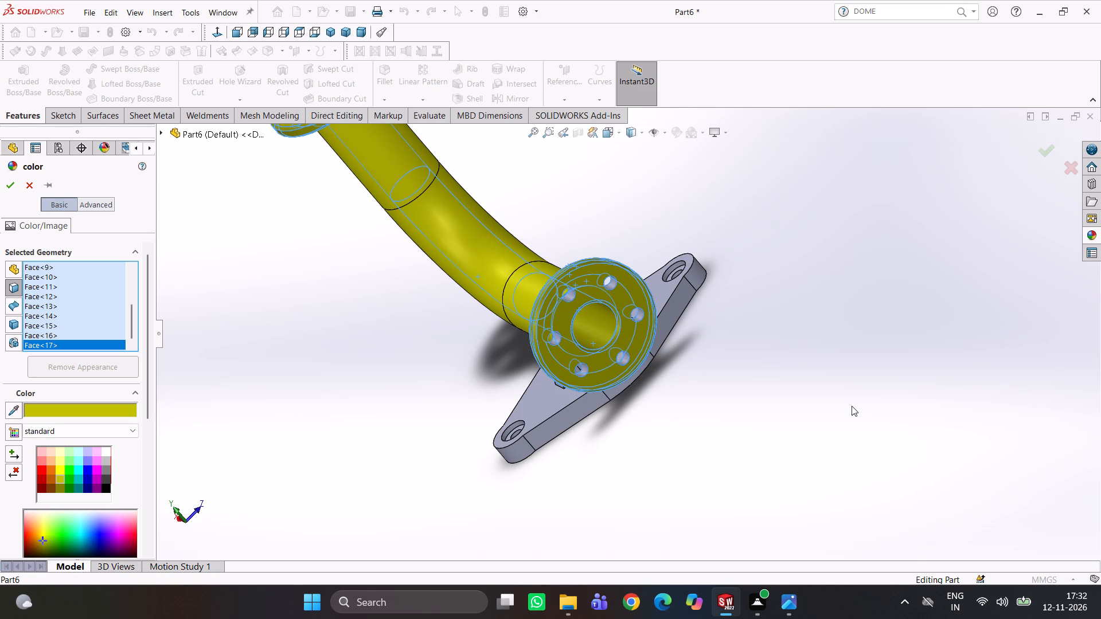
Apply the yellow colour to all the selected flange faces.
left_click(830, 380)
left_click(1045, 155)
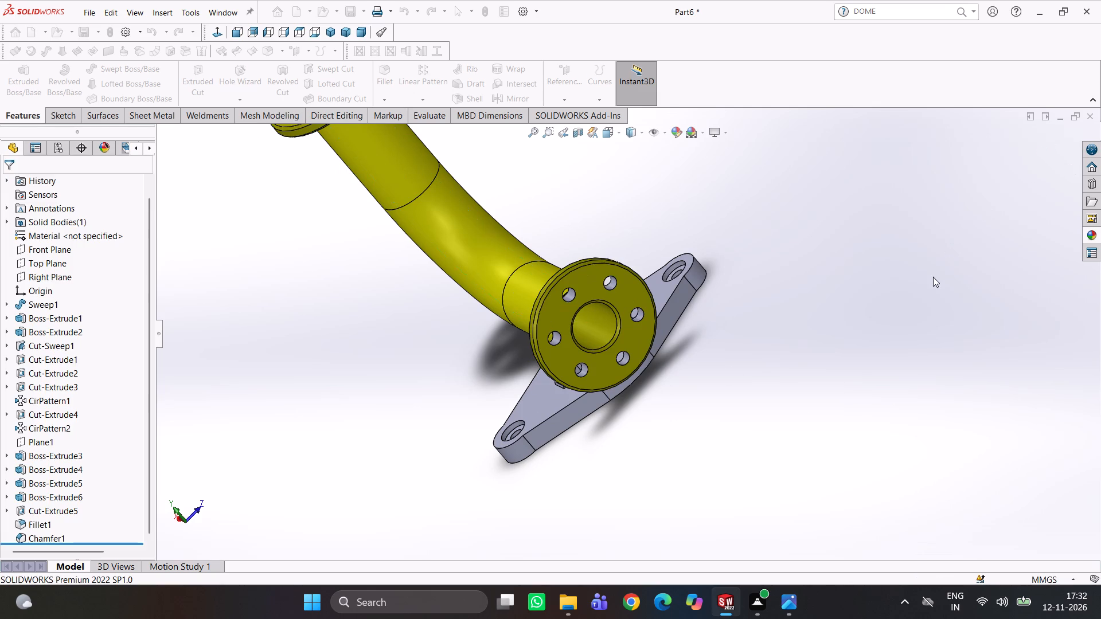
Examine the coloured pipe bend and flanges from the flange end and from the side.
left_click(842, 359)
scroll(781, 344, "up", 1)
middle_click_drag(778, 344, 801, 285)
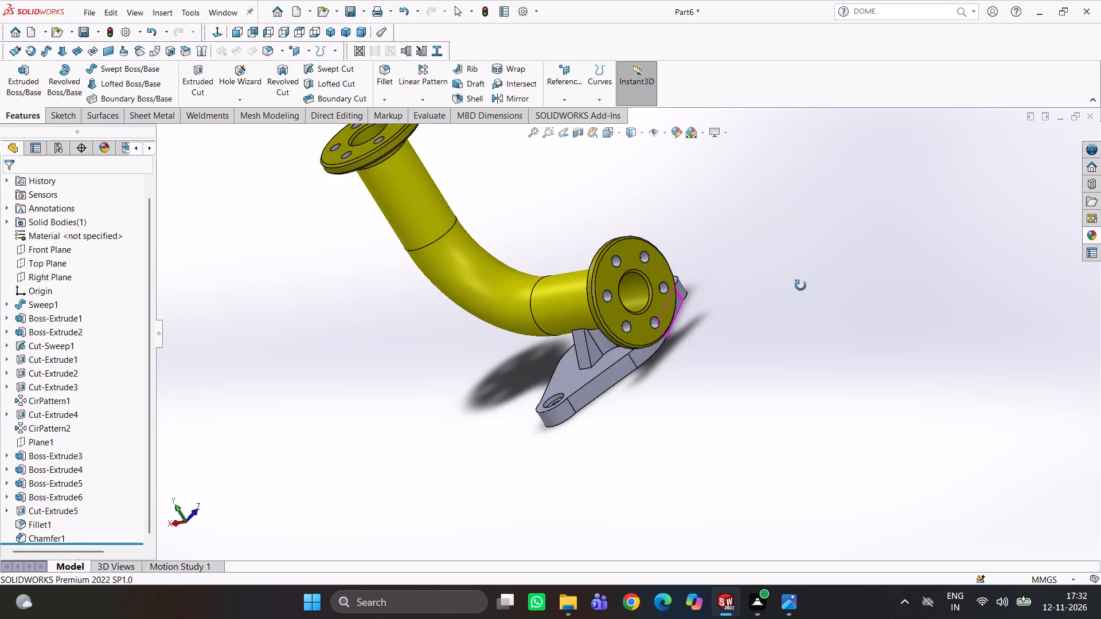
middle_click_drag(801, 285, 822, 305)
scroll(459, 226, "up", 3)
middle_click_drag(636, 295, 642, 167)
scroll(615, 314, "down", 3)
middle_click_drag(655, 318, 642, 360)
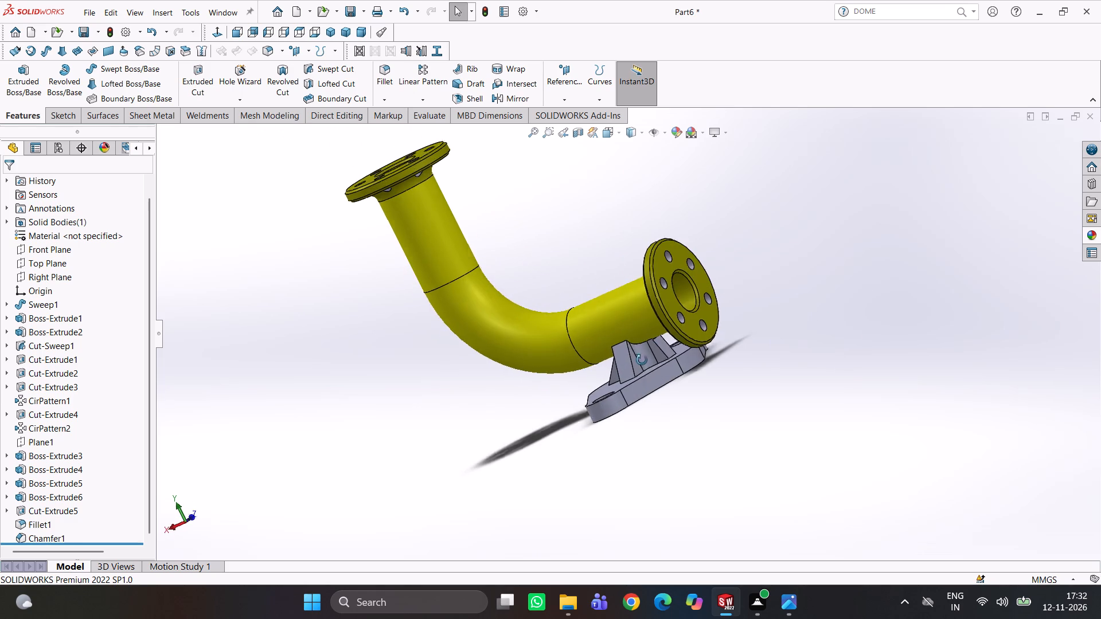
middle_click_drag(642, 360, 641, 363)
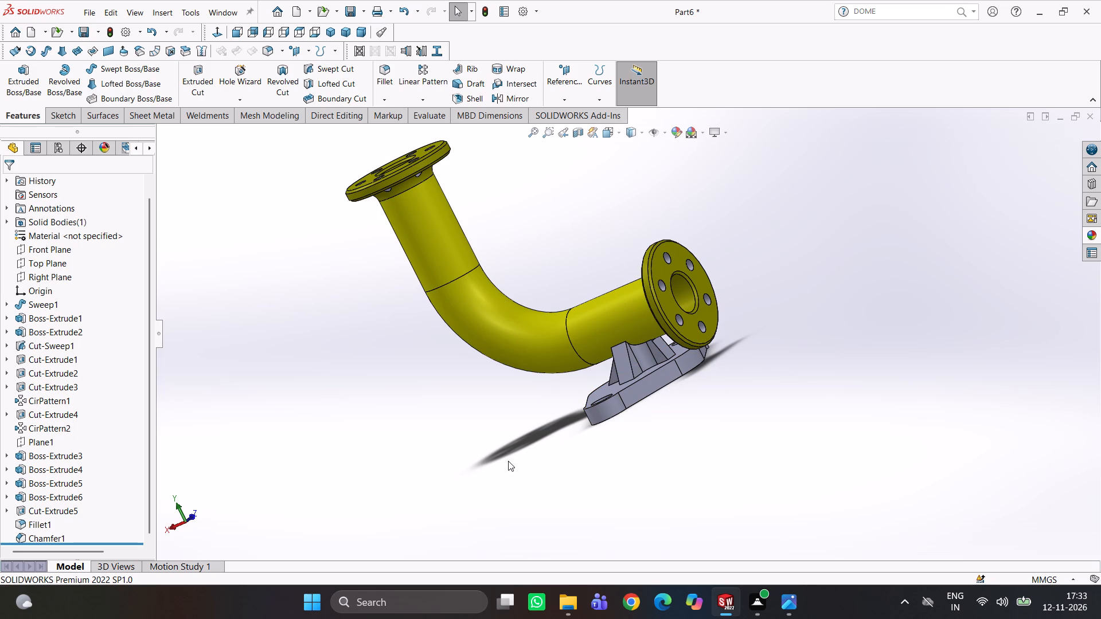
Apply the chromium plate metal appearance to the whole body by way of the wall mount plate.
scroll(638, 391, "down", 4)
middle_click_drag(648, 412, 665, 438)
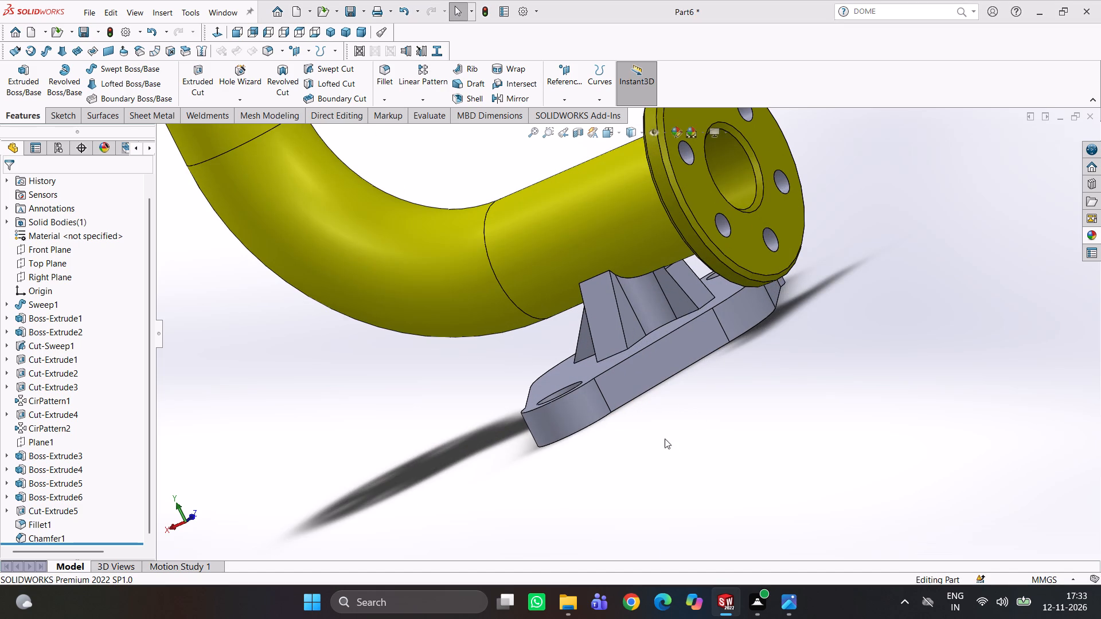
middle_click_drag(665, 438, 694, 440)
scroll(692, 433, "up", 2)
middle_click_drag(693, 433, 755, 442)
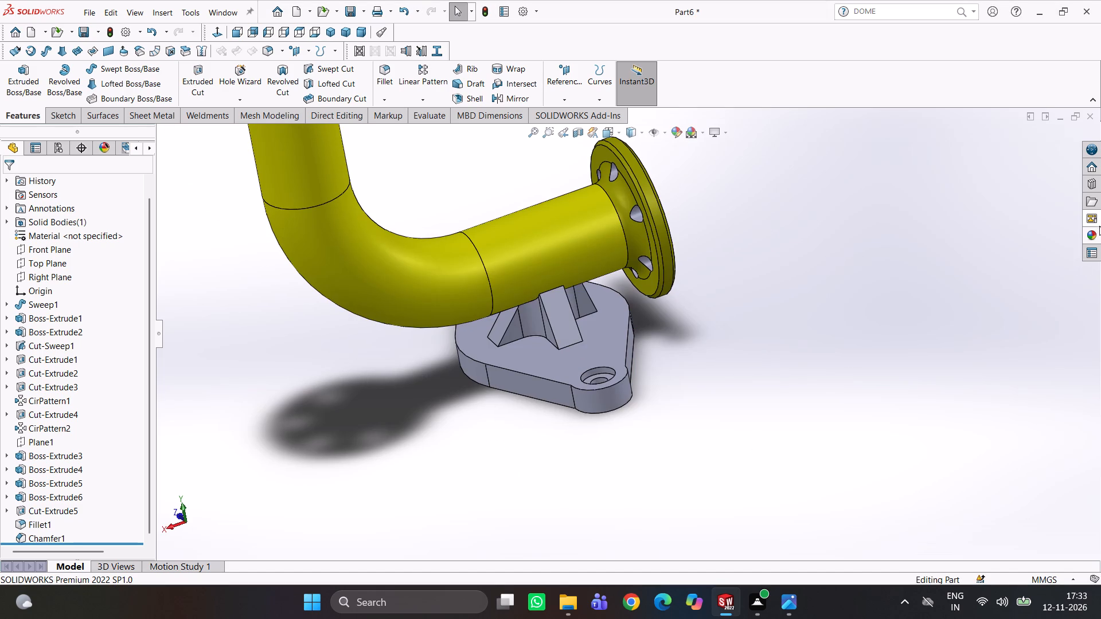
left_click(1095, 237)
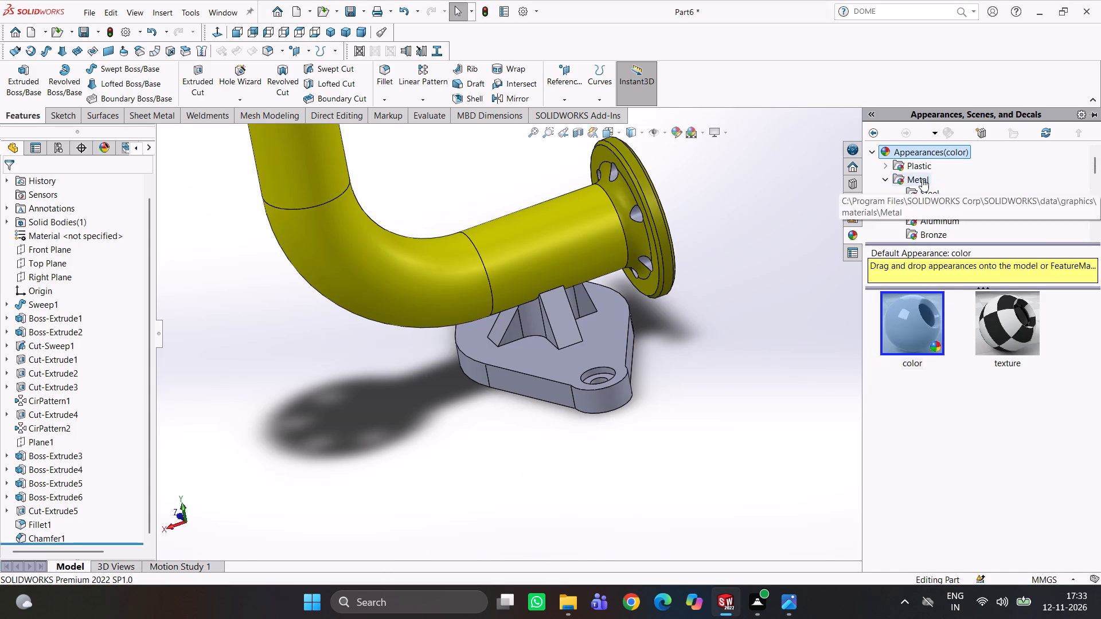
left_click(922, 179)
left_click(586, 359)
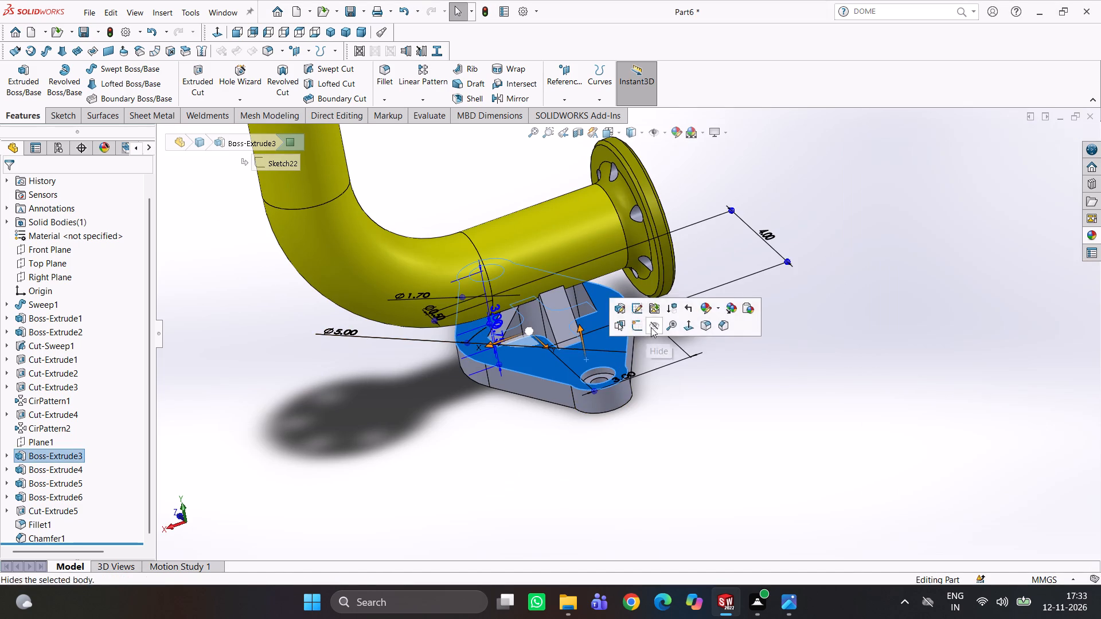
left_click(1086, 240)
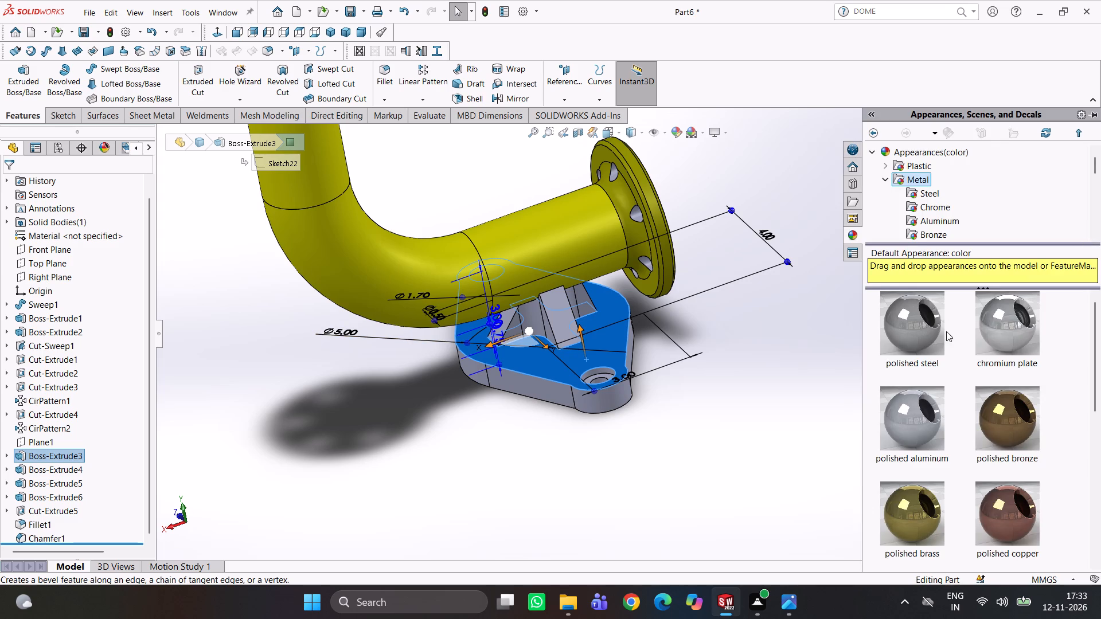
left_click_drag(1005, 334, 611, 334)
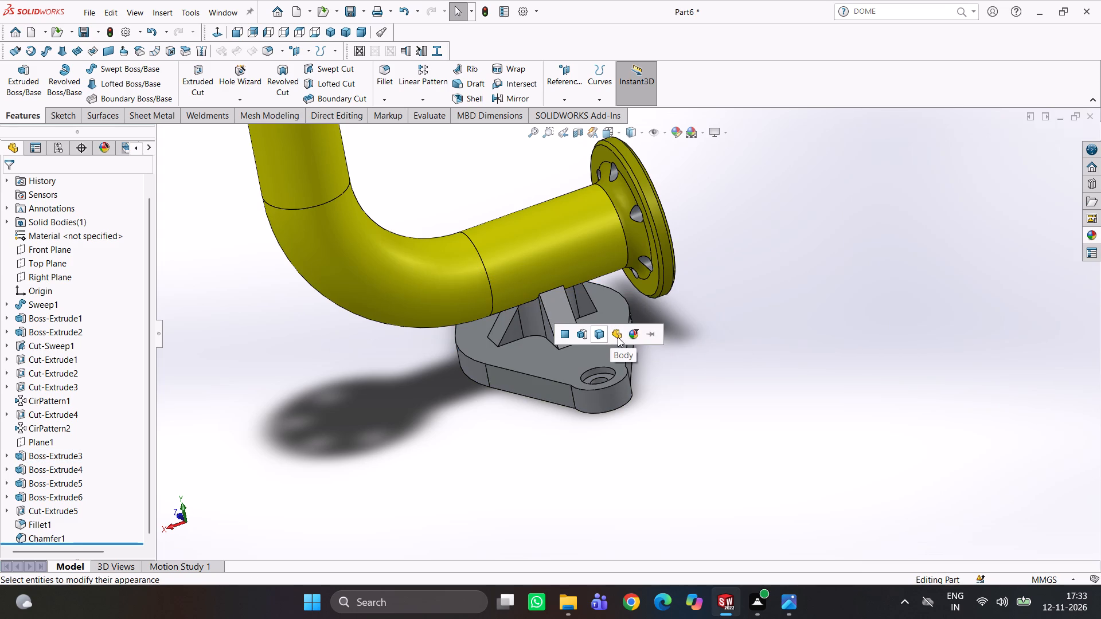
left_click(618, 337)
Examine the wall mount's metal appearance against the yellow pipe and flanges from several angles.
middle_click_drag(740, 367, 665, 346)
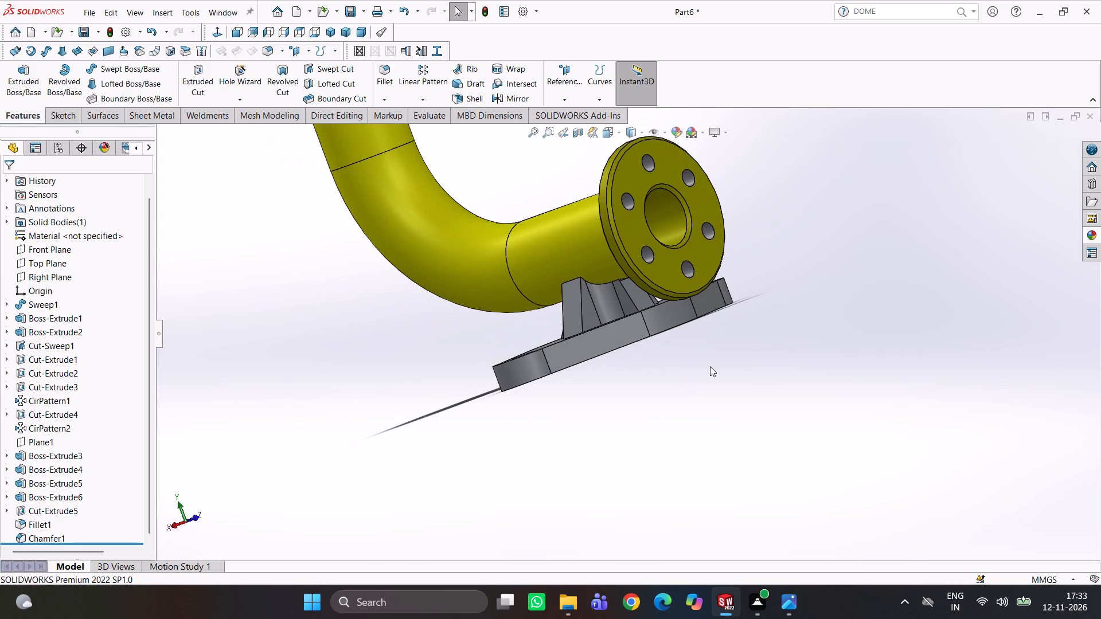
left_click(710, 366)
middle_click_drag(716, 355, 752, 397)
scroll(697, 344, "up", 2)
middle_click_drag(703, 332, 671, 365)
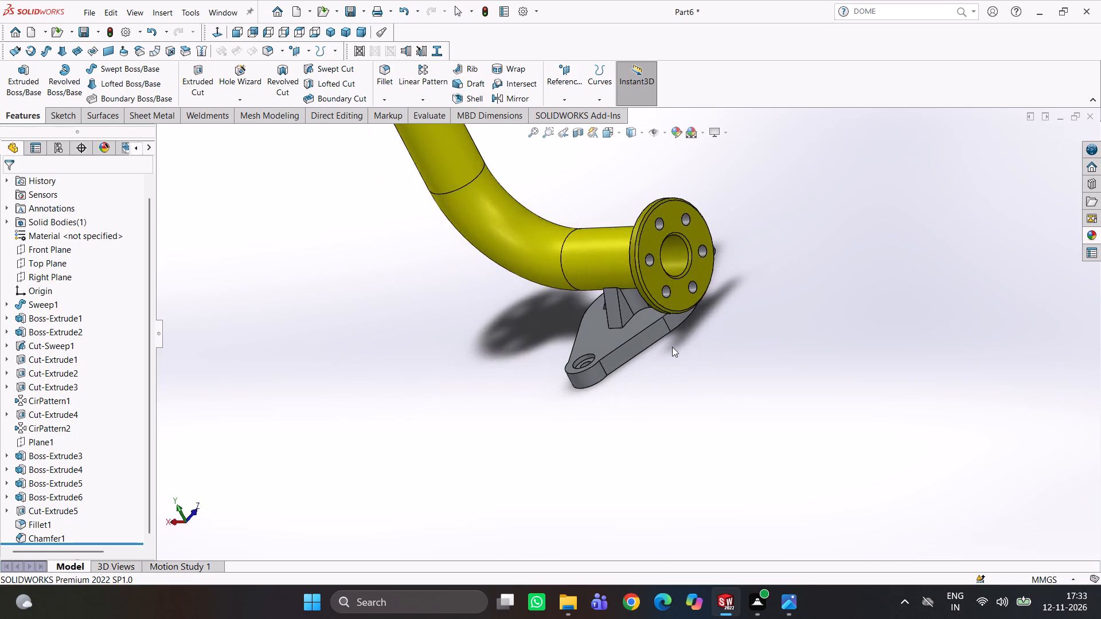
scroll(672, 340, "up", 4)
middle_click_drag(700, 323, 745, 264)
scroll(659, 326, "down", 2)
middle_click_drag(654, 328, 623, 332)
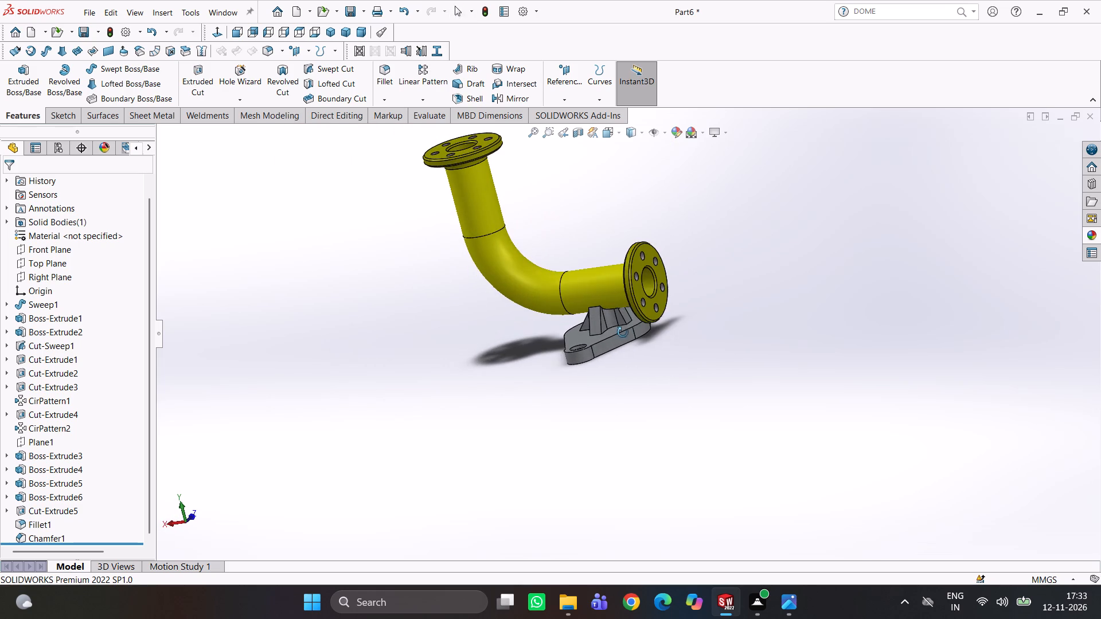
middle_click_drag(623, 332, 620, 332)
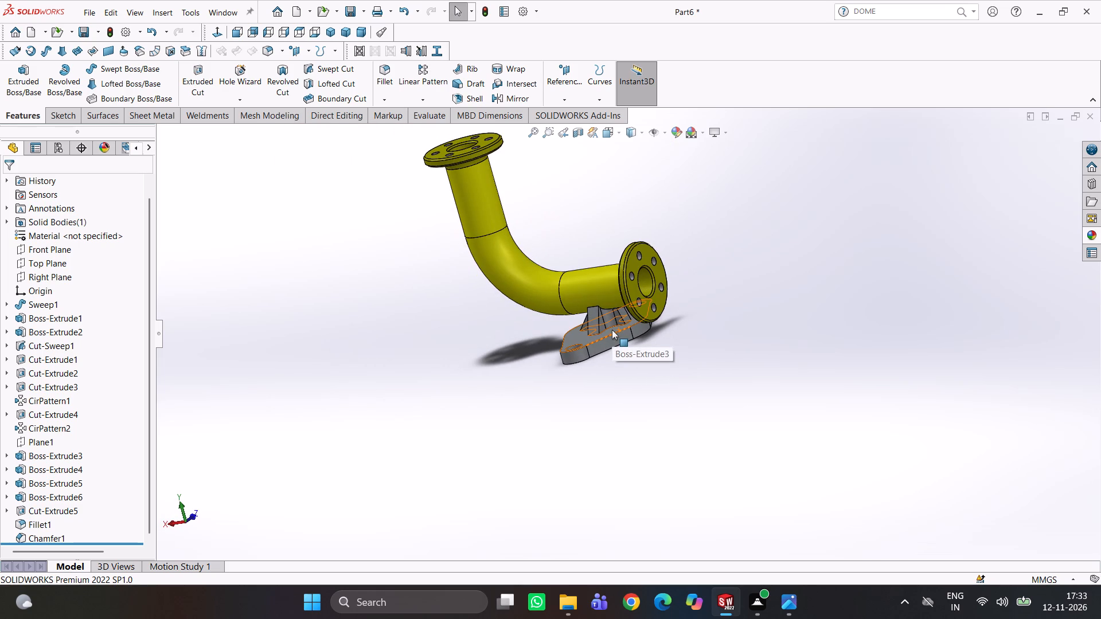
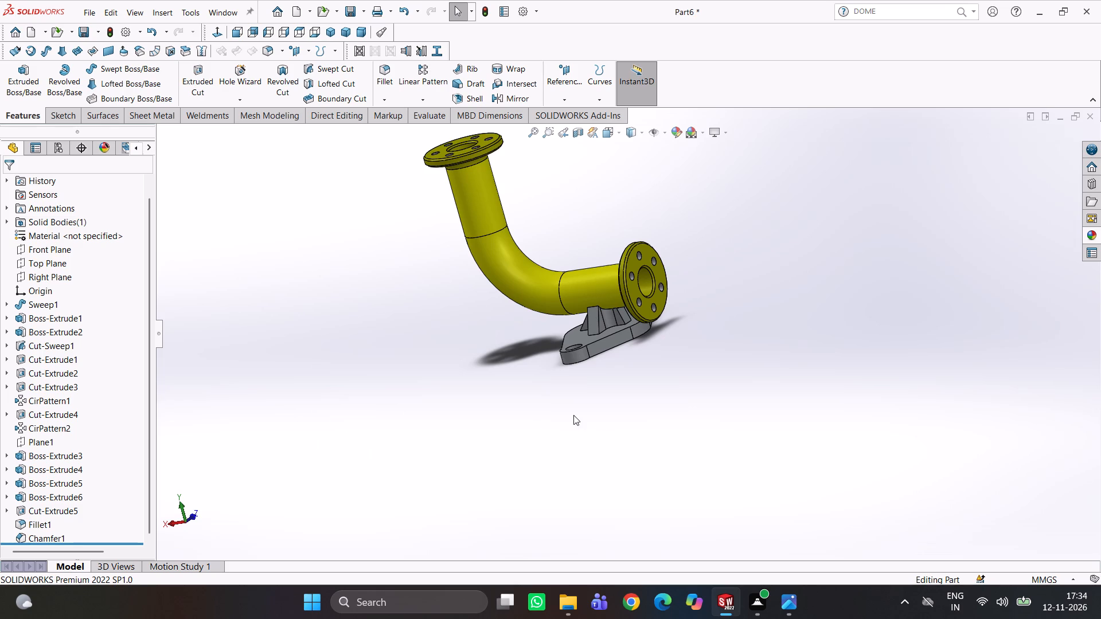
Examine the wall mount's ribs and the lower flange's bolt holes up close from several angles.
scroll(618, 348, "up", 2)
middle_click_drag(610, 336, 696, 316)
scroll(553, 324, "down", 4)
middle_click_drag(612, 336, 677, 318)
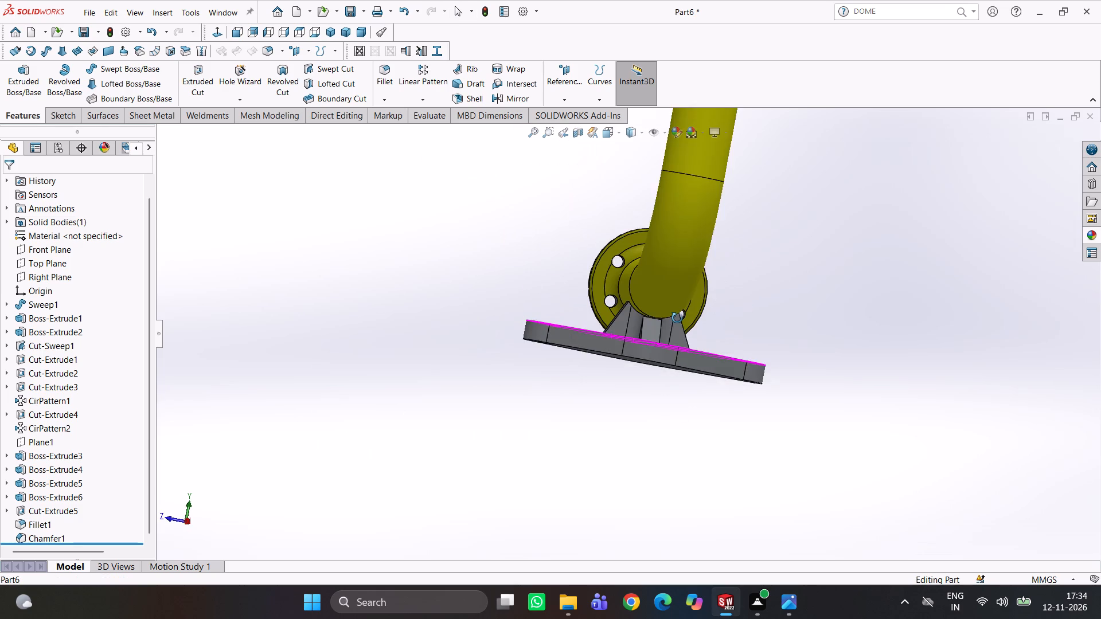
middle_click_drag(677, 318, 671, 356)
scroll(651, 328, "down", 5)
middle_click_drag(668, 320, 749, 335)
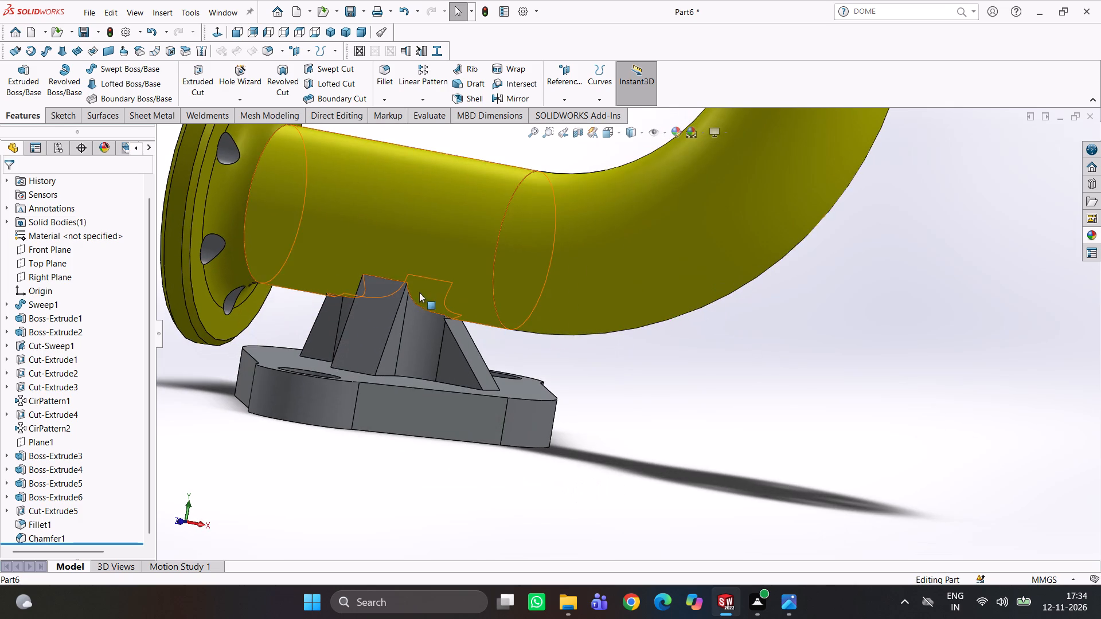
scroll(400, 296, "down", 4)
middle_click_drag(402, 300, 448, 393)
scroll(439, 372, "up", 2)
scroll(494, 367, "up", 4)
scroll(417, 273, "down", 3)
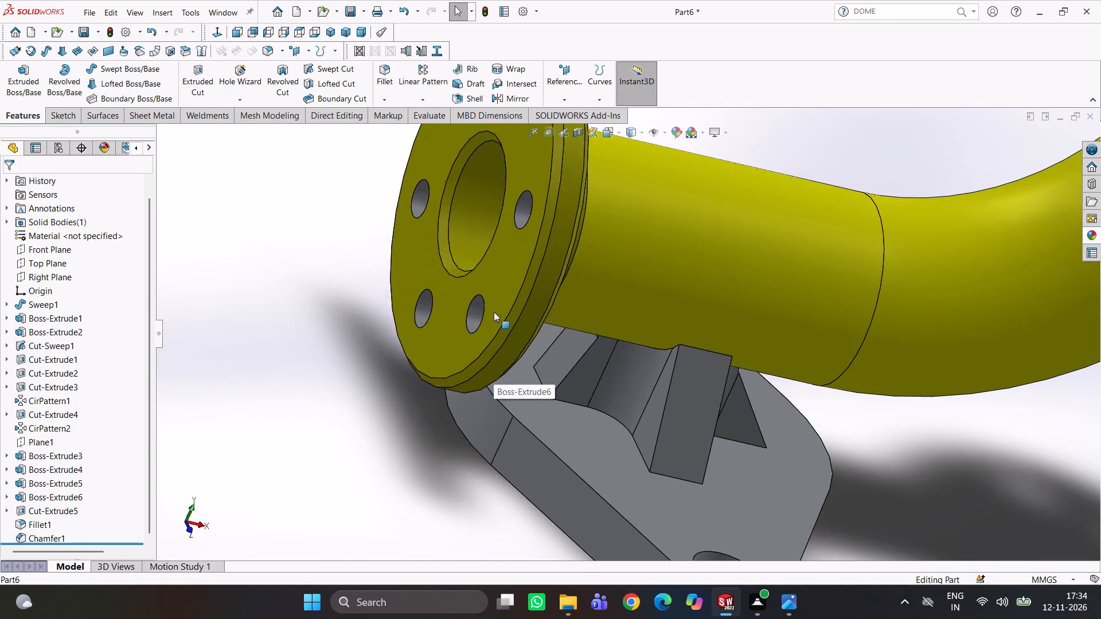
middle_click_drag(514, 331, 564, 368)
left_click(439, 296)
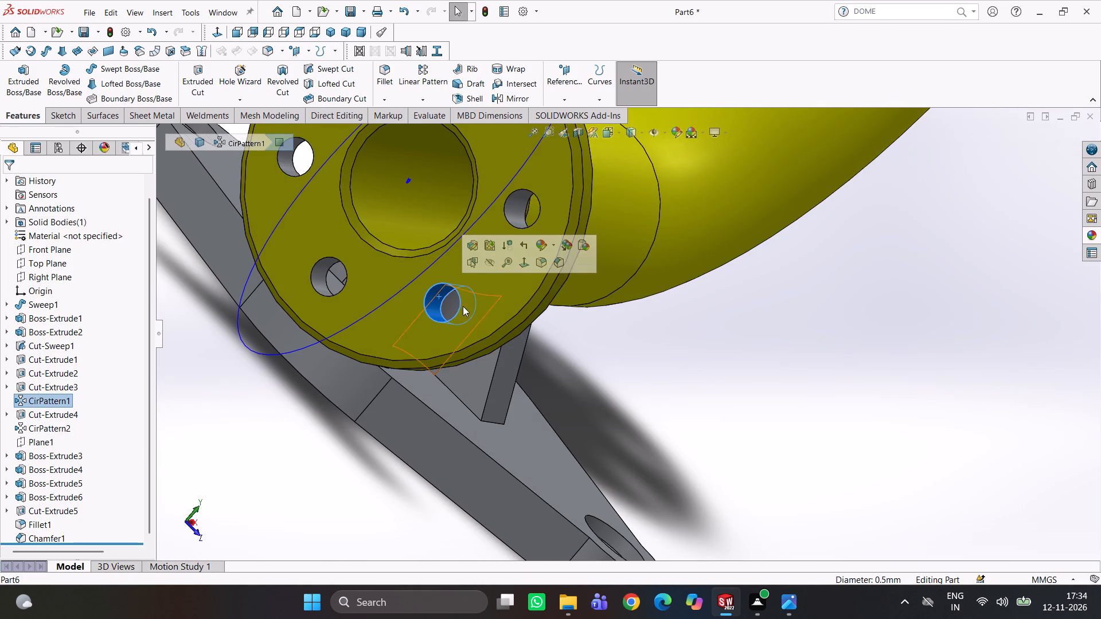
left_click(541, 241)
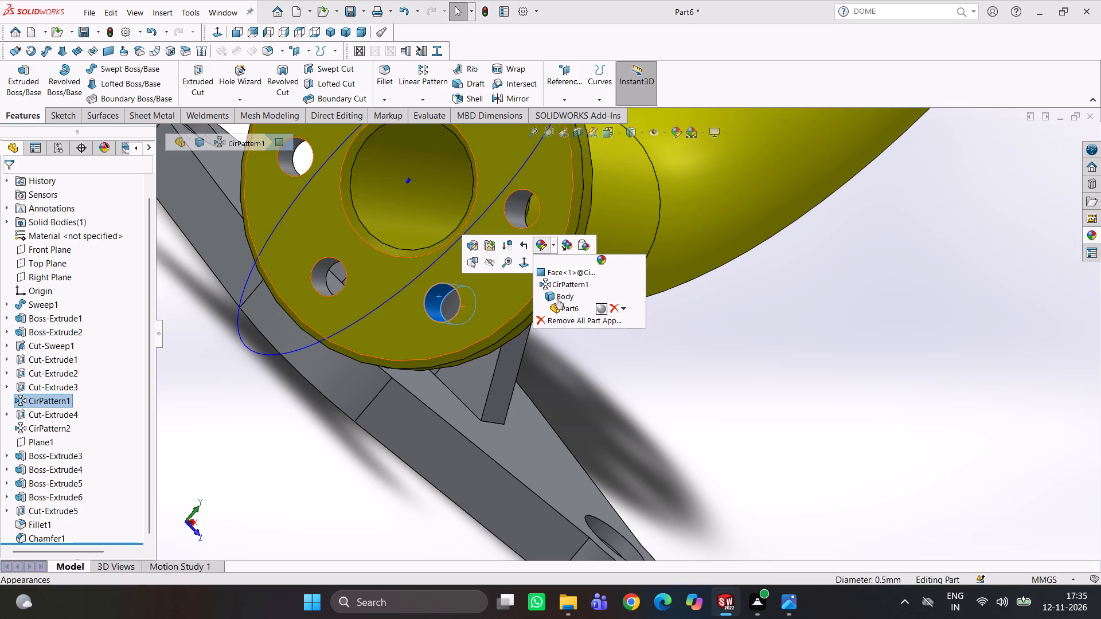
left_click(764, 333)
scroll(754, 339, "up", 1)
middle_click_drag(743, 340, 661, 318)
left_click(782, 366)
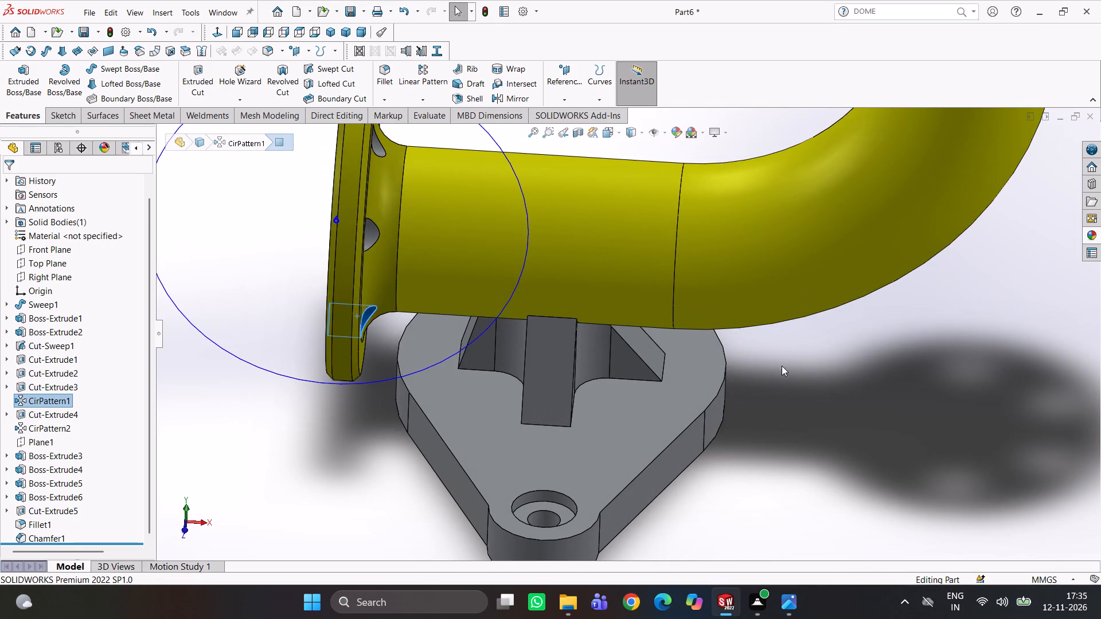
Examine the whole coloured pipe bend and its wall mount from above, from the side and from the flange end.
scroll(803, 379, "up", 4)
middle_click_drag(803, 379, 831, 379)
scroll(749, 307, "up", 2)
middle_click_drag(741, 297, 714, 381)
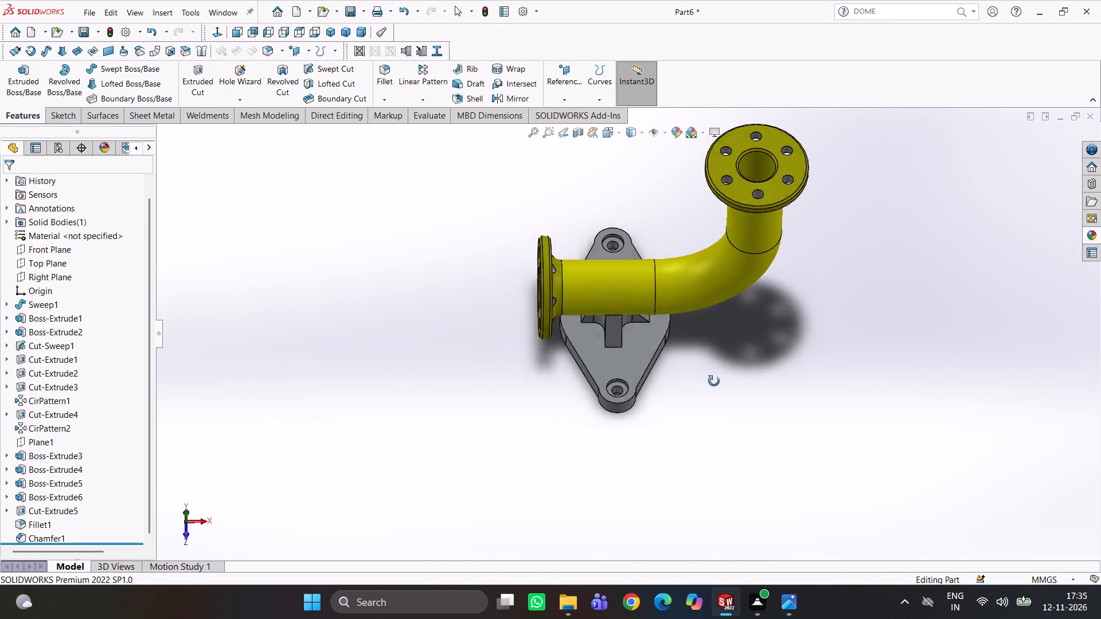
middle_click_drag(714, 381, 717, 429)
scroll(737, 246, "down", 1)
middle_click_drag(755, 352, 748, 383)
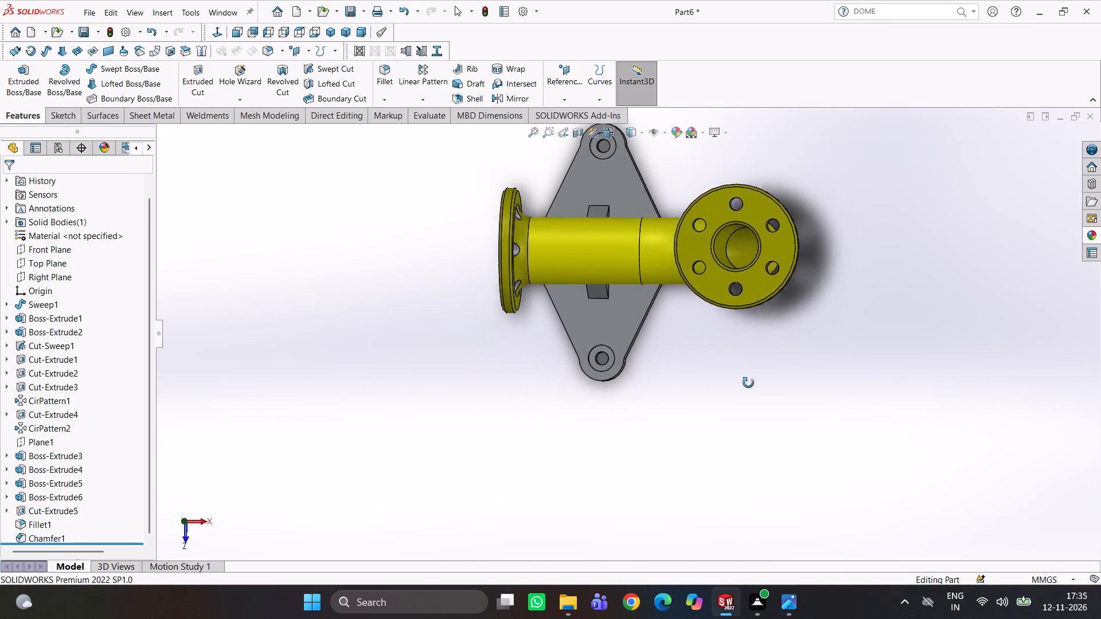
middle_click_drag(748, 383, 729, 395)
scroll(694, 328, "up", 3)
middle_click_drag(714, 337, 760, 193)
middle_click_drag(740, 284, 713, 186)
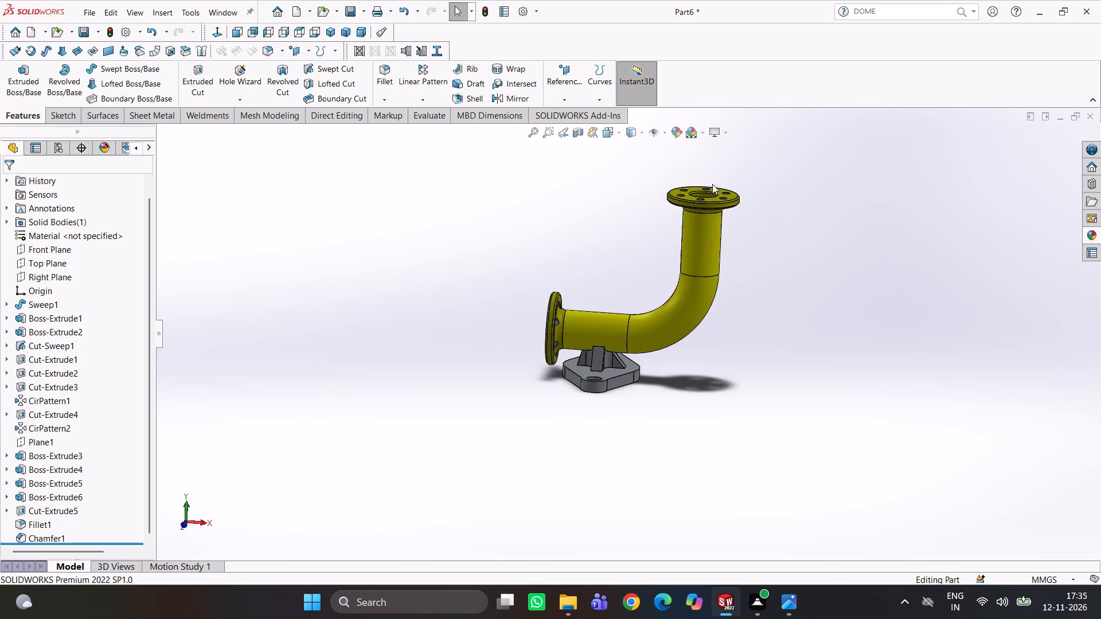
middle_click_drag(756, 312, 783, 255)
middle_click_drag(724, 374, 766, 390)
scroll(734, 375, "down", 1)
middle_click_drag(733, 378, 747, 394)
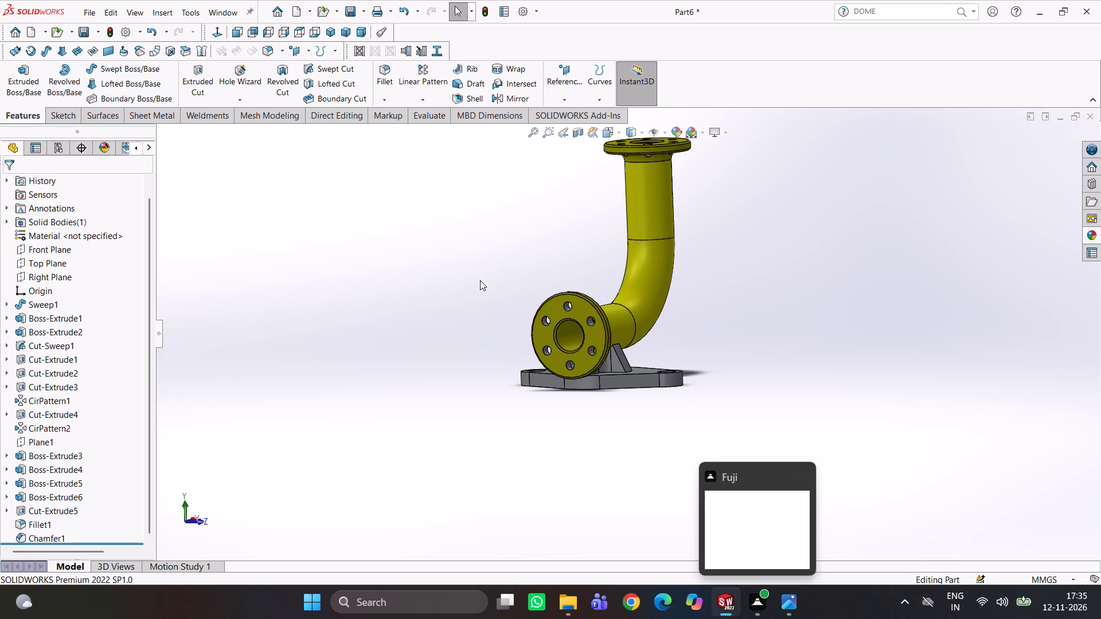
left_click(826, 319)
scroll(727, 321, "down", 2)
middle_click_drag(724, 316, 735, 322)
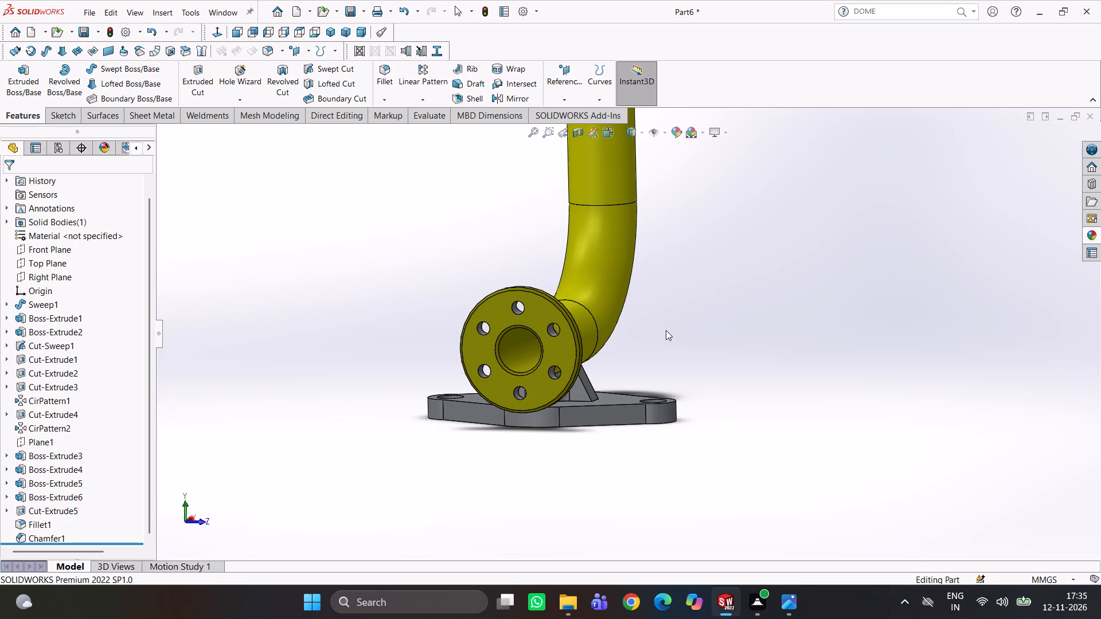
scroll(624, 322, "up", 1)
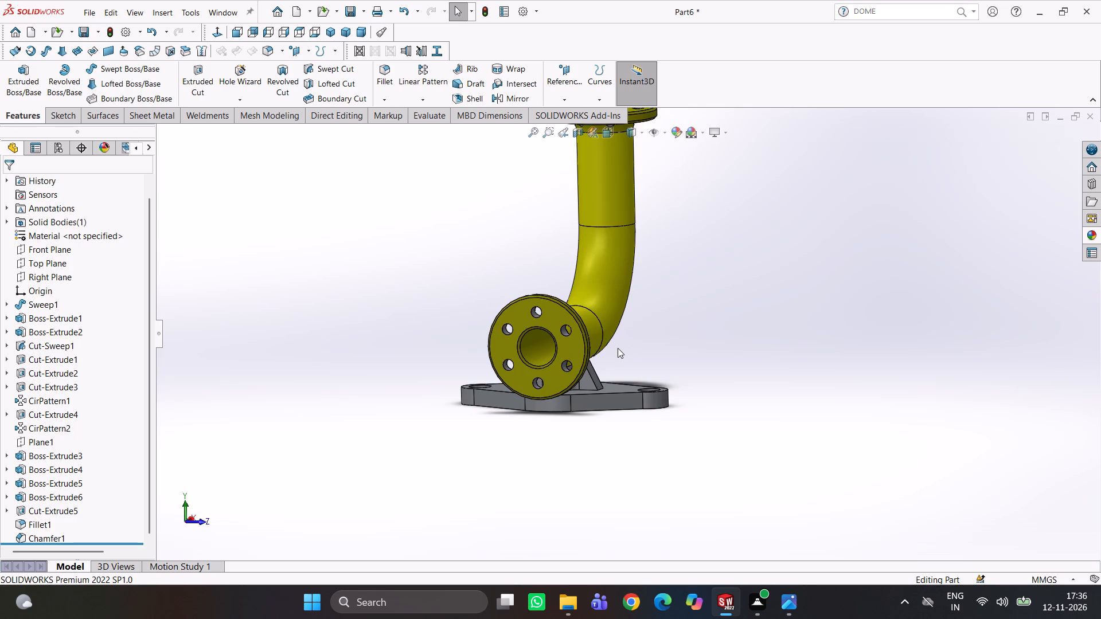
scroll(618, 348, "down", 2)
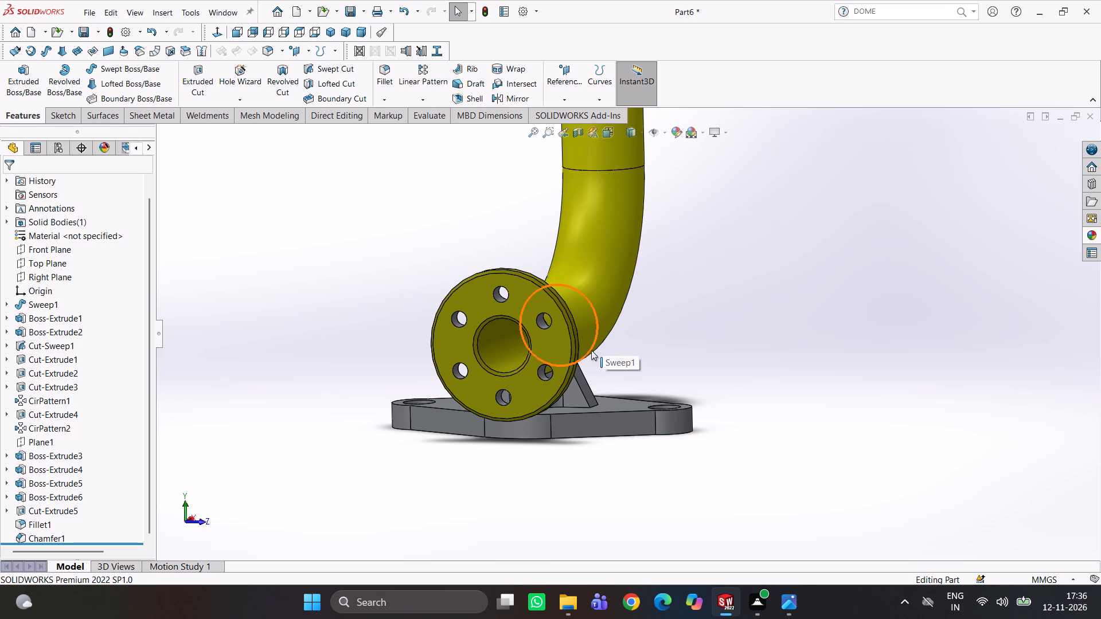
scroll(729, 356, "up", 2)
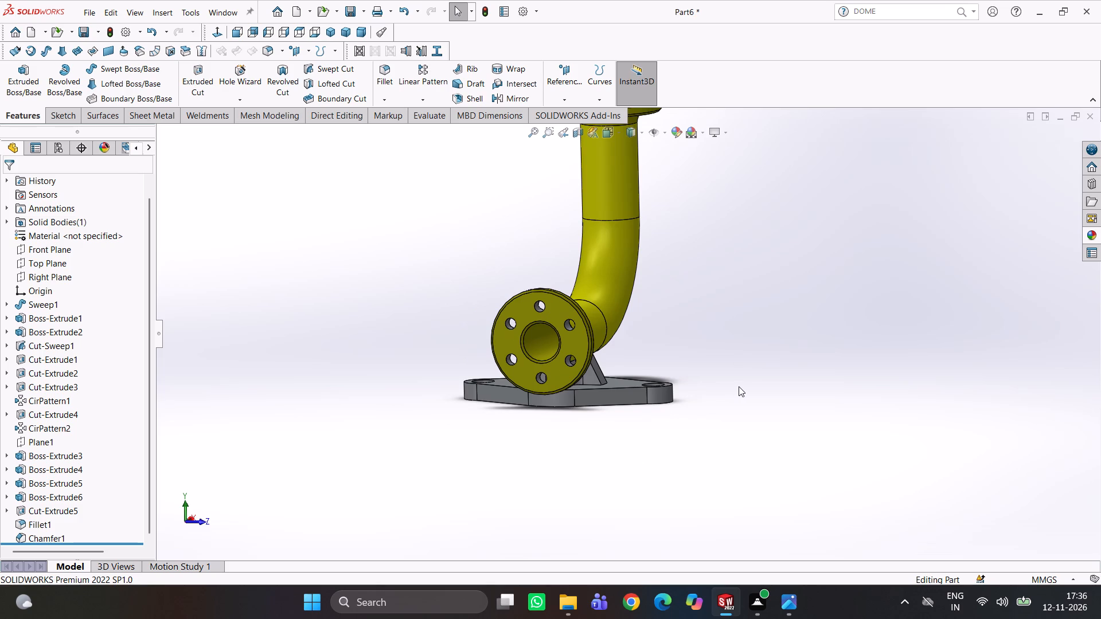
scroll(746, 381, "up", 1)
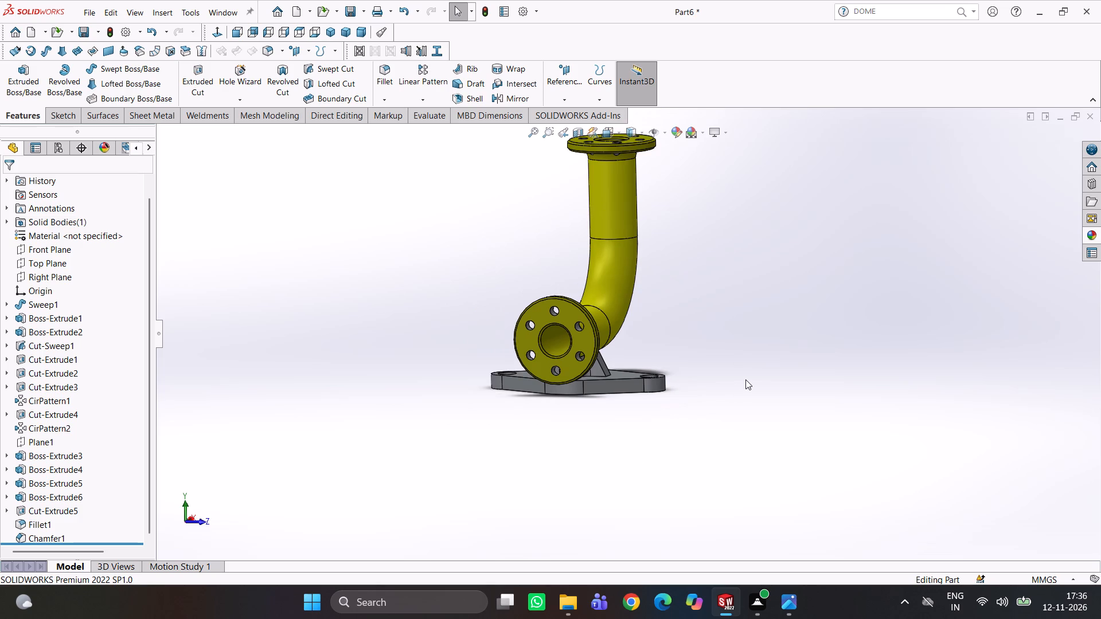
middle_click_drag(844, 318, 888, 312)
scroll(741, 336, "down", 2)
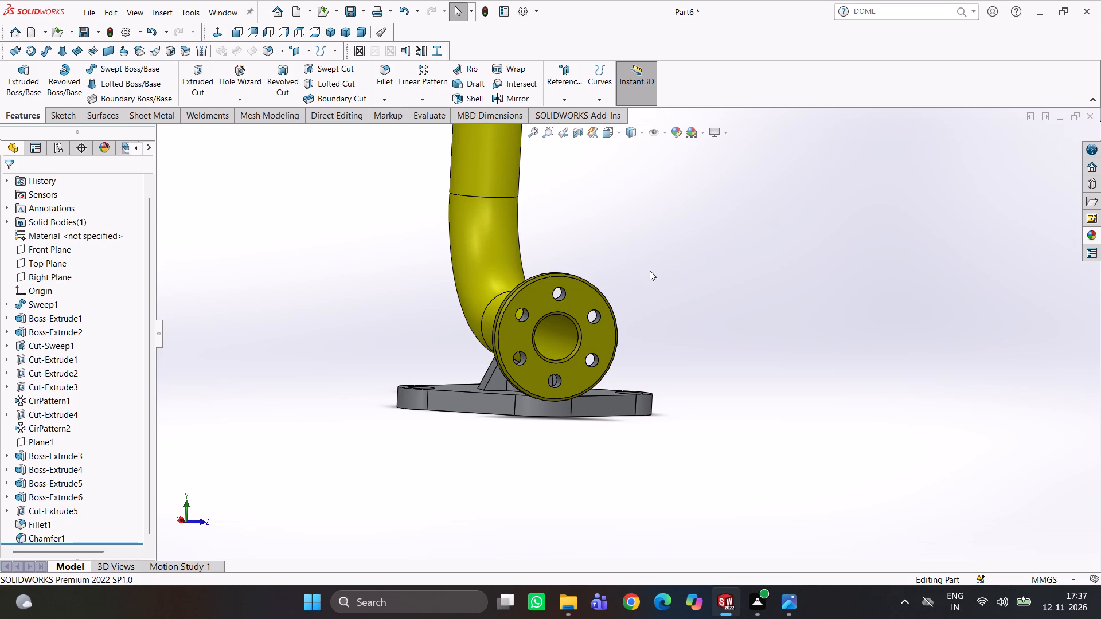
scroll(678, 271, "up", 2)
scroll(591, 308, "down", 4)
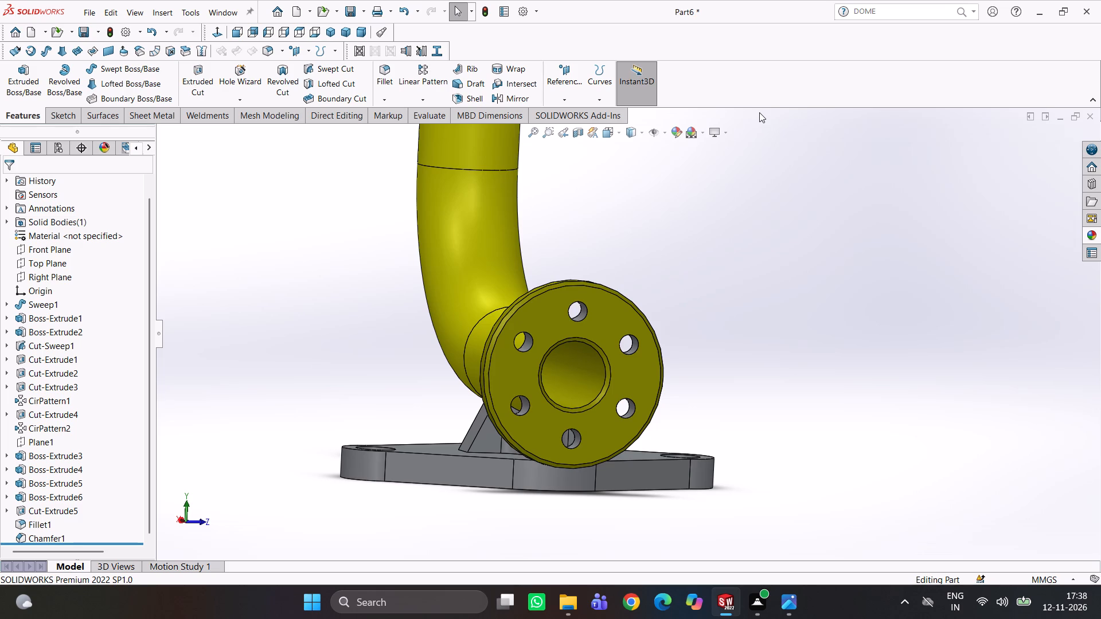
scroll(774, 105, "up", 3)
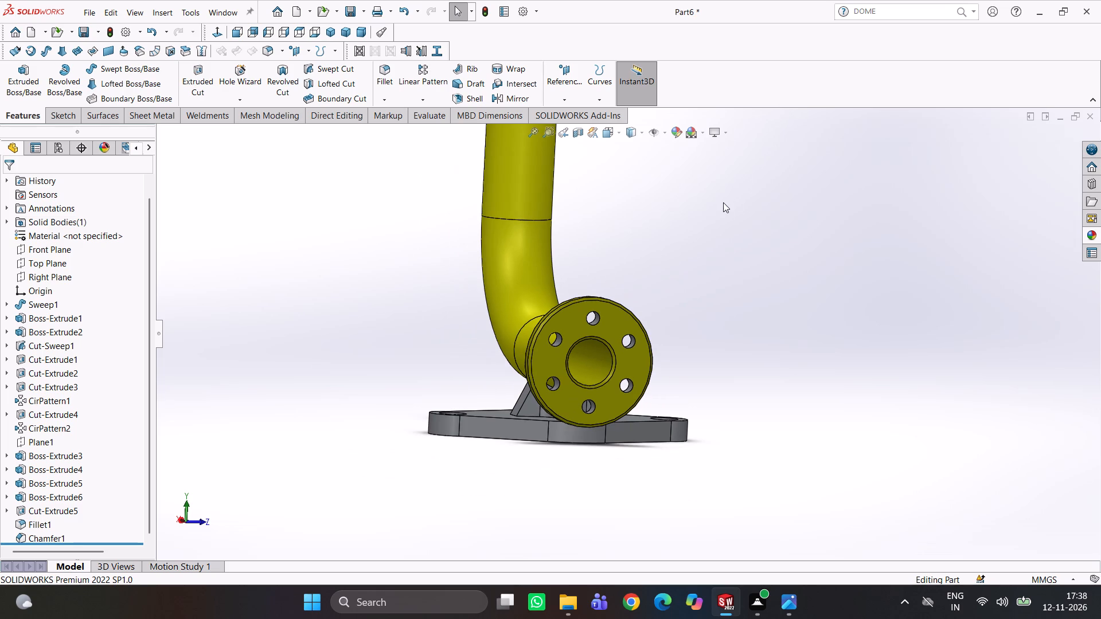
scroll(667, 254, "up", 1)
Examine the pipe bend and the ribbed wall mount obliquely from above and from beneath the mounting plate.
middle_click_drag(671, 264, 699, 325)
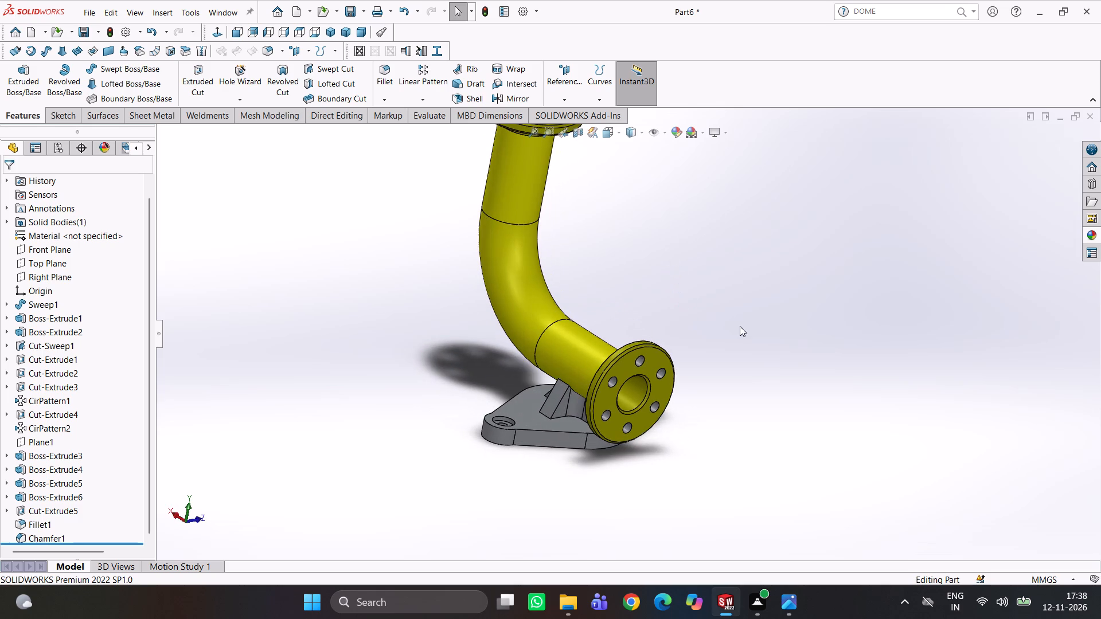
scroll(607, 337, "up", 1)
scroll(575, 348, "down", 2)
middle_click_drag(587, 365, 605, 381)
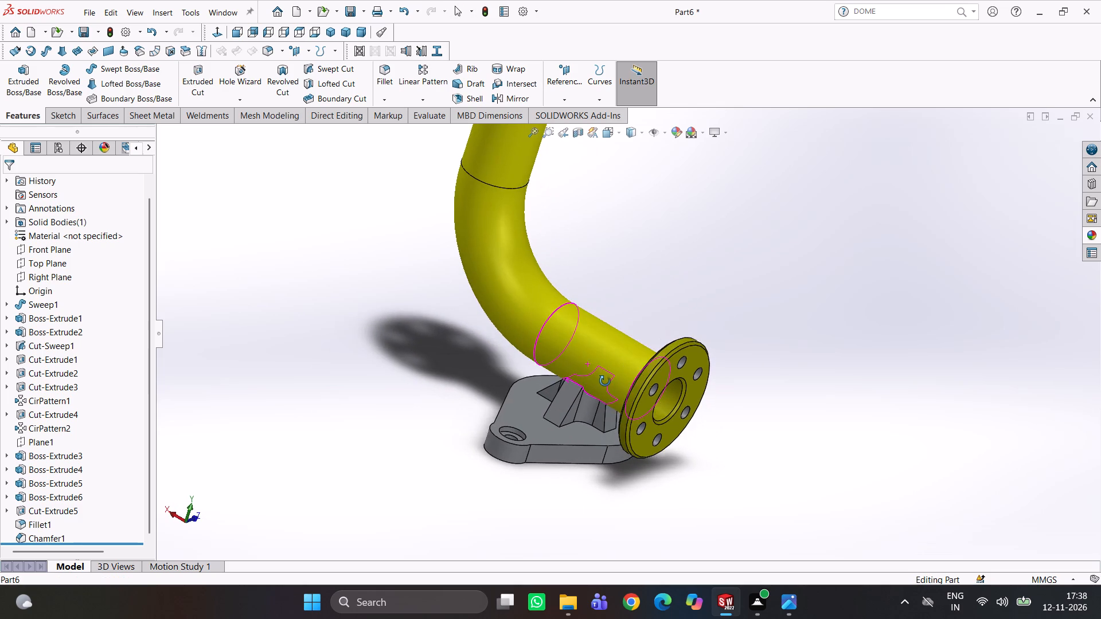
middle_click_drag(605, 381, 614, 390)
scroll(580, 382, "up", 1)
scroll(583, 385, "down", 3)
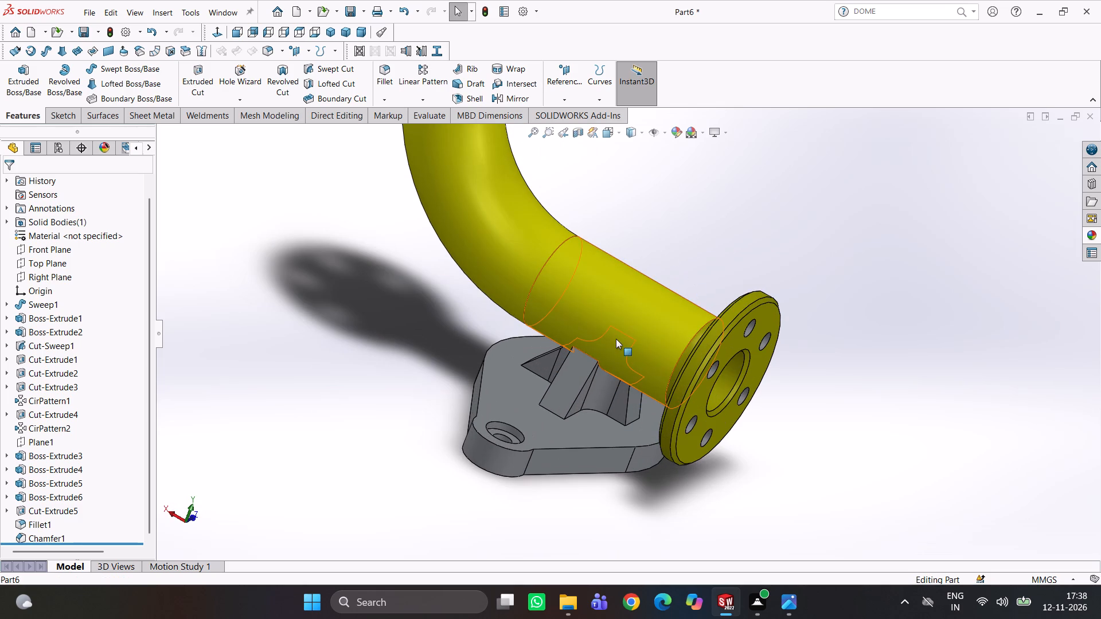
scroll(689, 264, "up", 1)
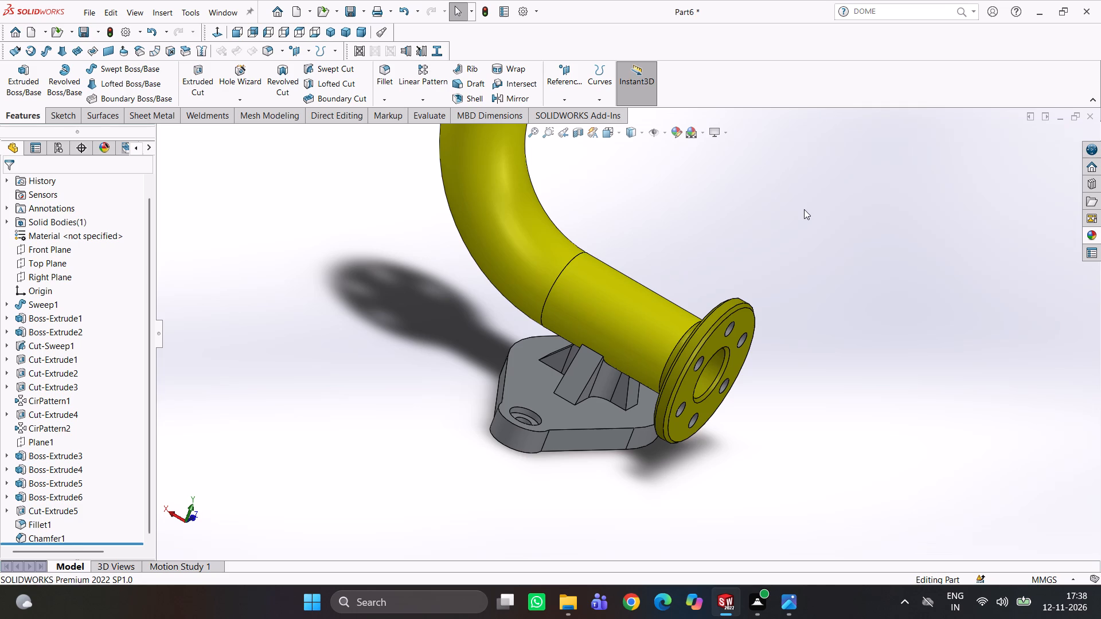
scroll(787, 229, "up", 4)
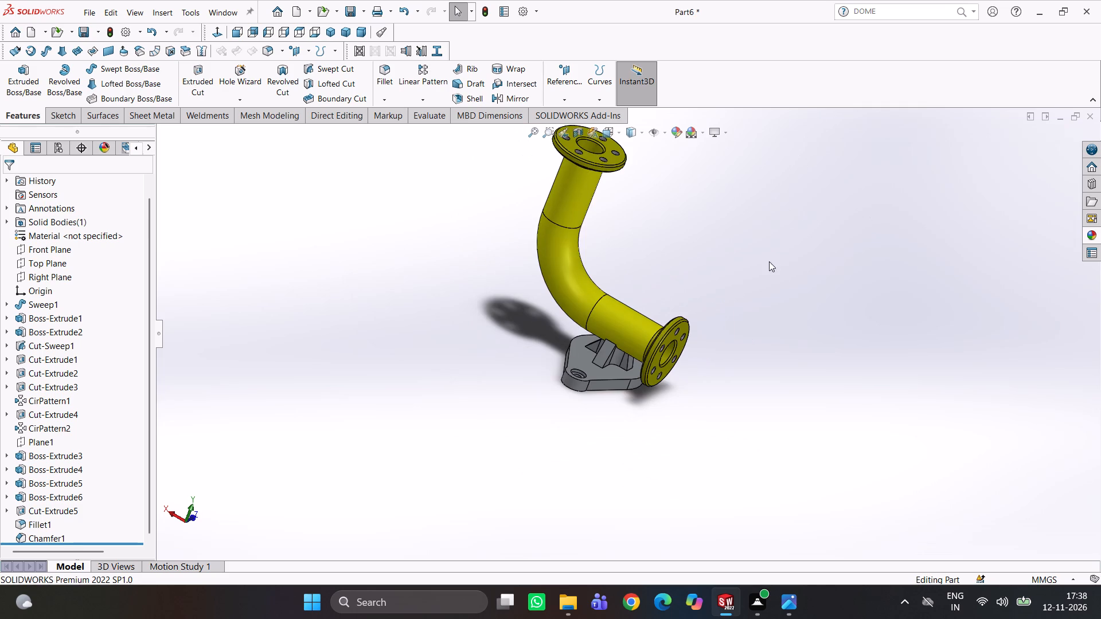
middle_click_drag(769, 261, 797, 271)
scroll(645, 395, "down", 3)
middle_click_drag(681, 333, 723, 327)
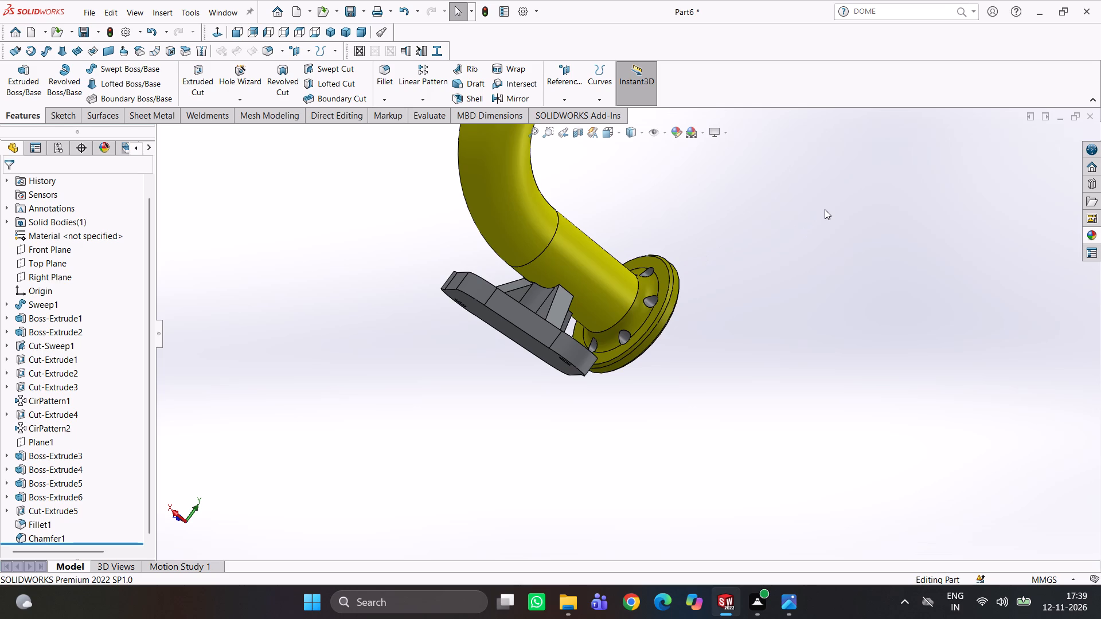
scroll(727, 343, "up", 2)
middle_click_drag(599, 360, 583, 370)
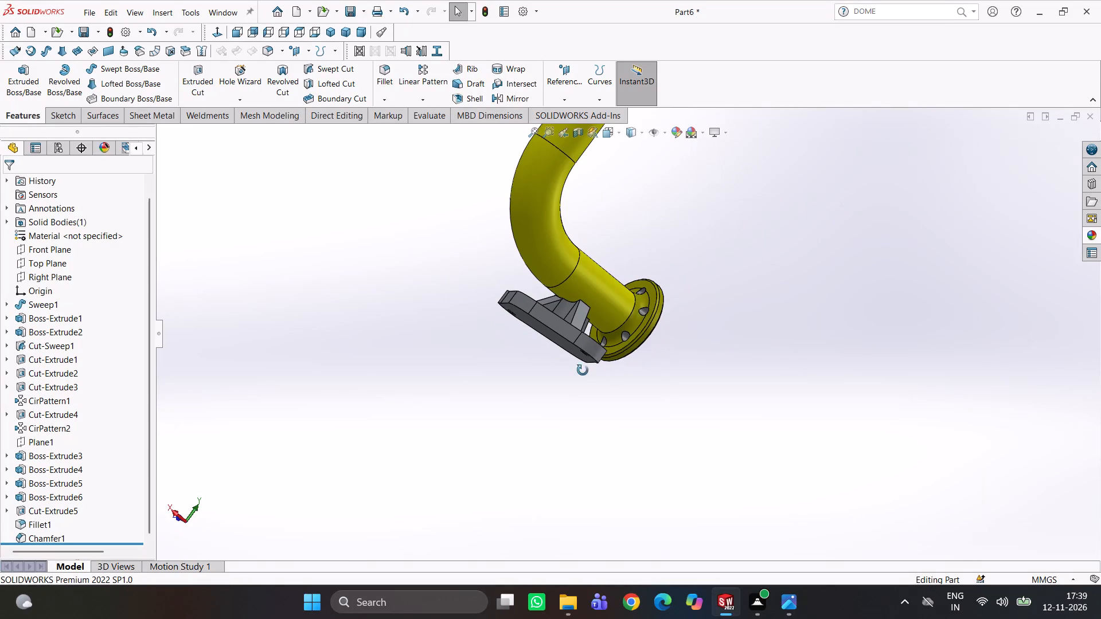
middle_click_drag(583, 370, 571, 327)
scroll(620, 271, "up", 3)
middle_click_drag(650, 246, 635, 214)
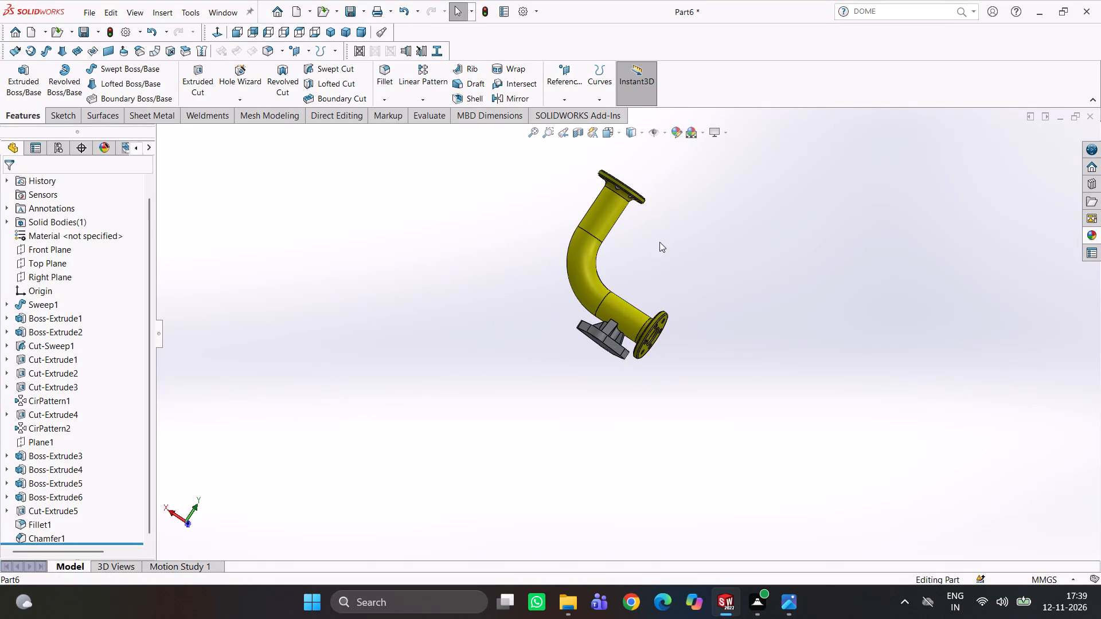
Examine the lower flange's face, bore and bolt holes from the flange end.
scroll(649, 253, "down", 3)
middle_click_drag(647, 254, 573, 246)
scroll(604, 314, "down", 3)
middle_click_drag(650, 300, 620, 206)
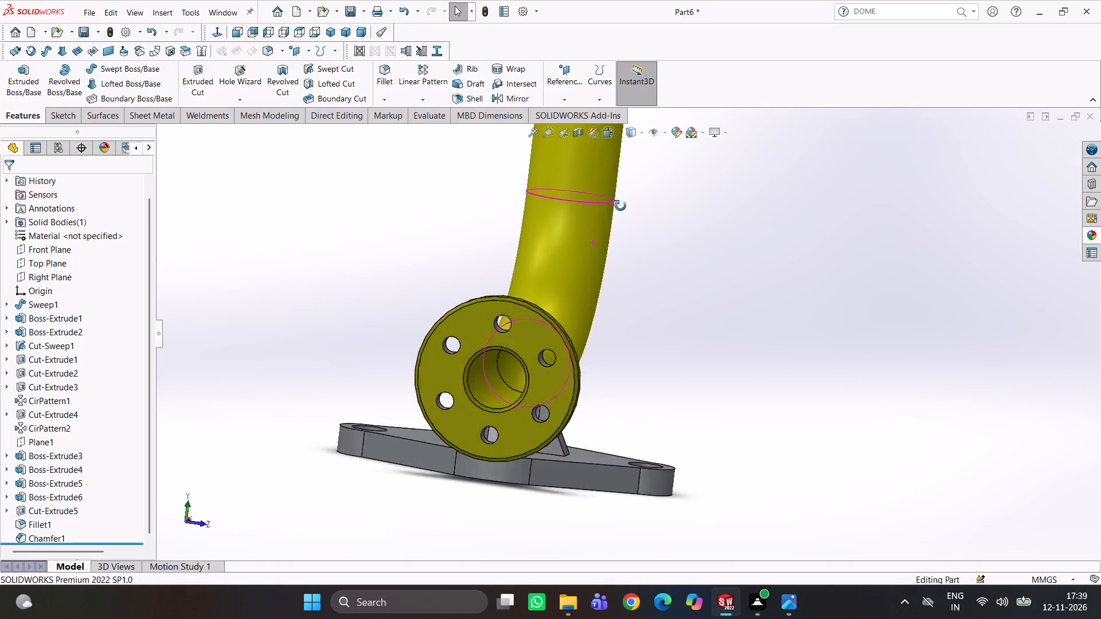
middle_click_drag(620, 206, 622, 197)
scroll(596, 270, "down", 3)
middle_click_drag(618, 268, 619, 286)
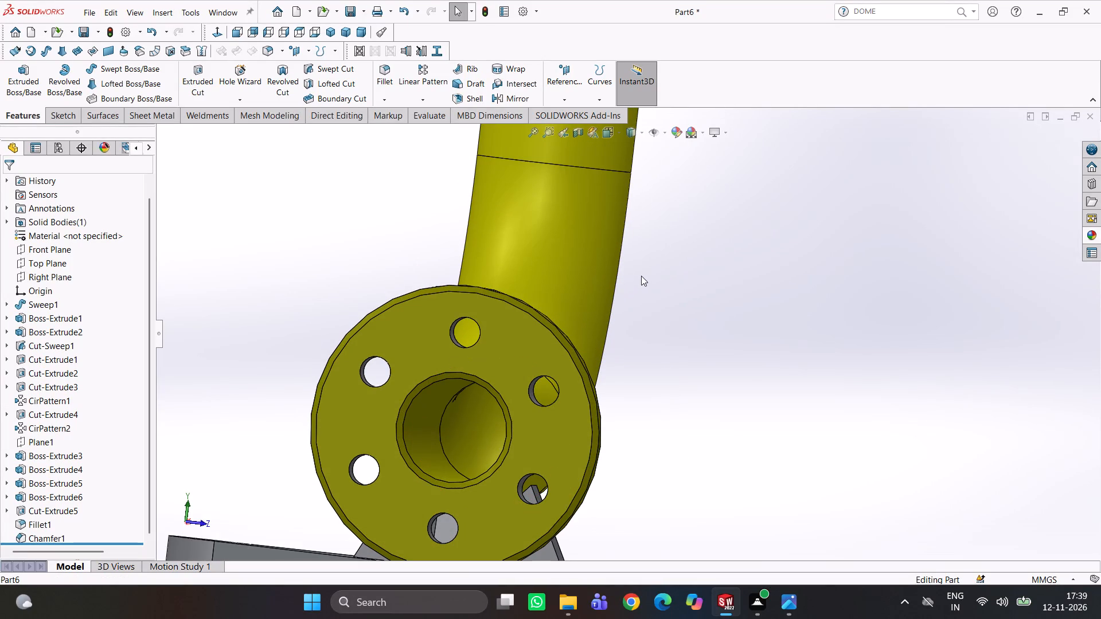
scroll(520, 353, "up", 3)
middle_click_drag(525, 350, 516, 354)
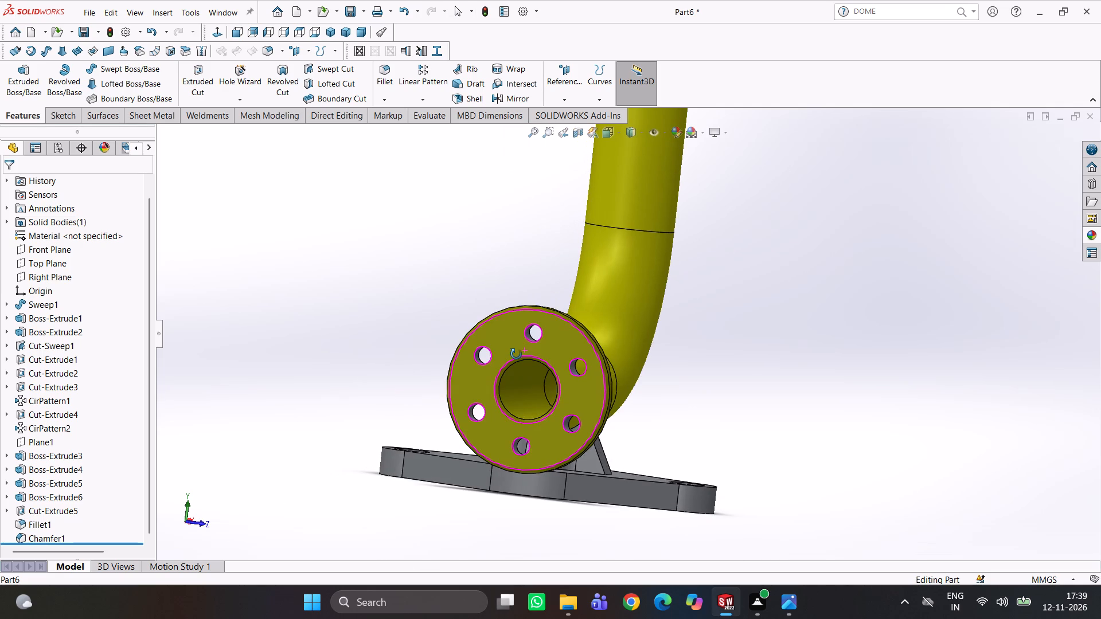
middle_click_drag(516, 354, 515, 356)
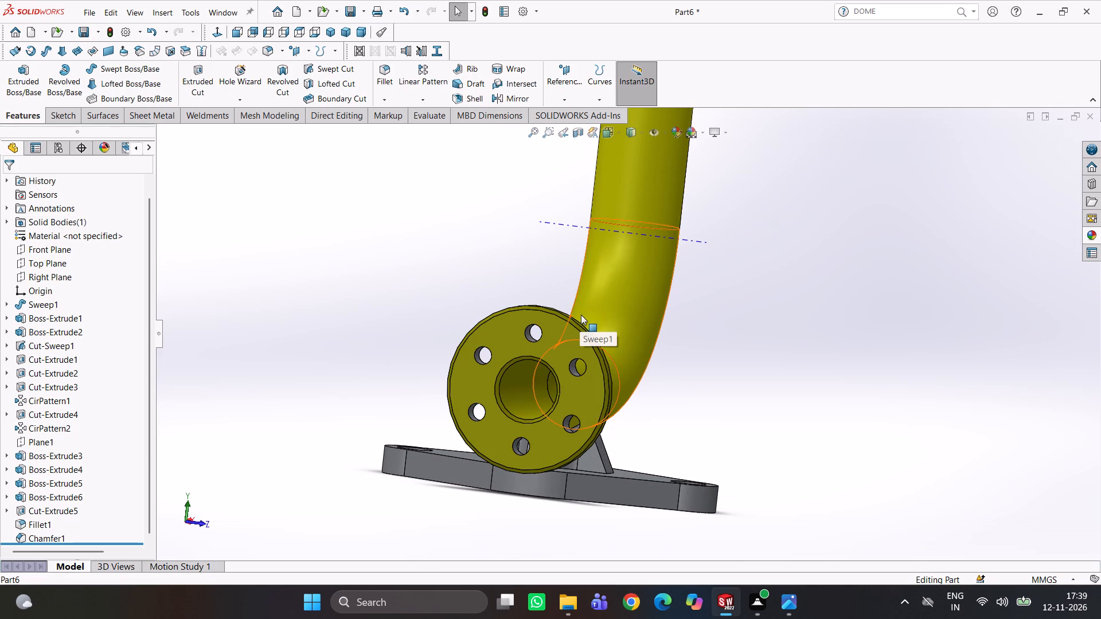
scroll(589, 315, "up", 2)
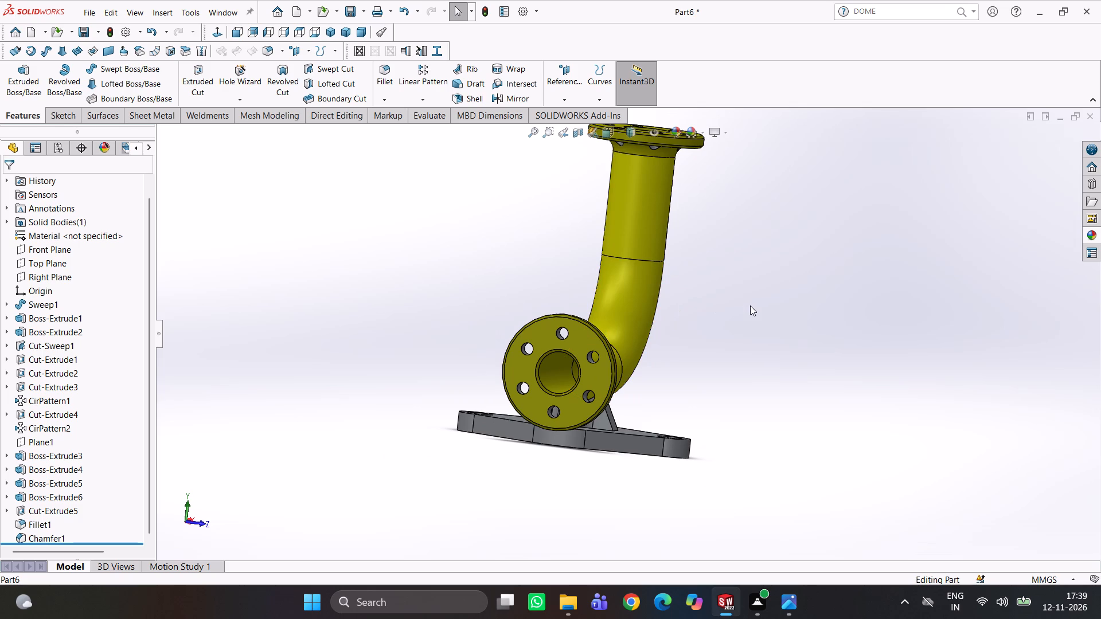
Examine where the wall mount's ribs meet the lower pipe section behind the flange.
middle_click_drag(719, 321, 691, 332)
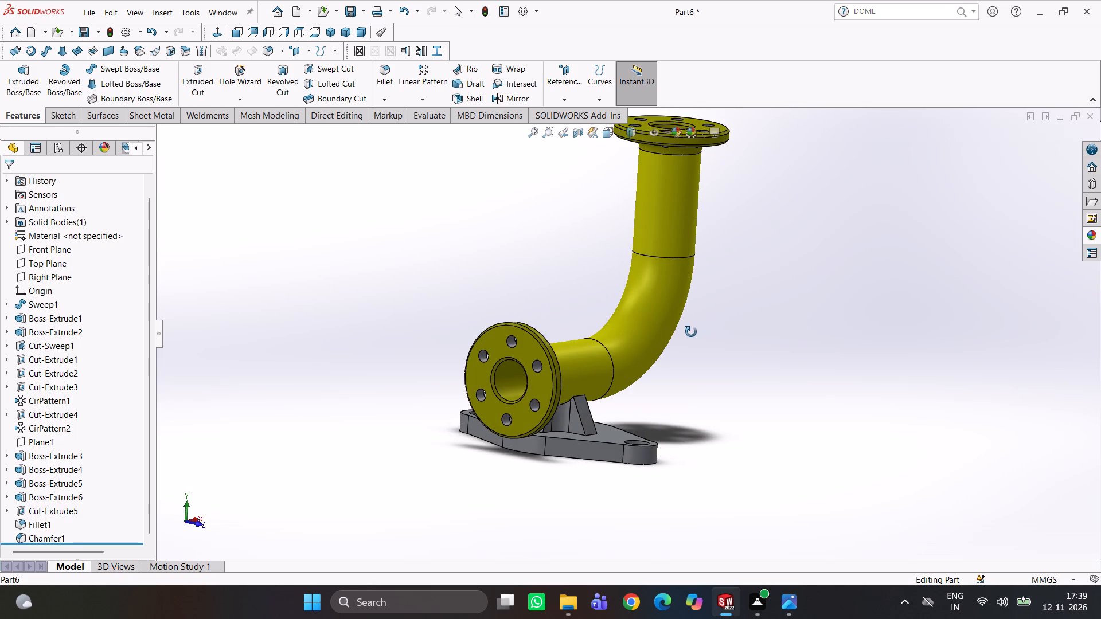
middle_click_drag(691, 332, 686, 322)
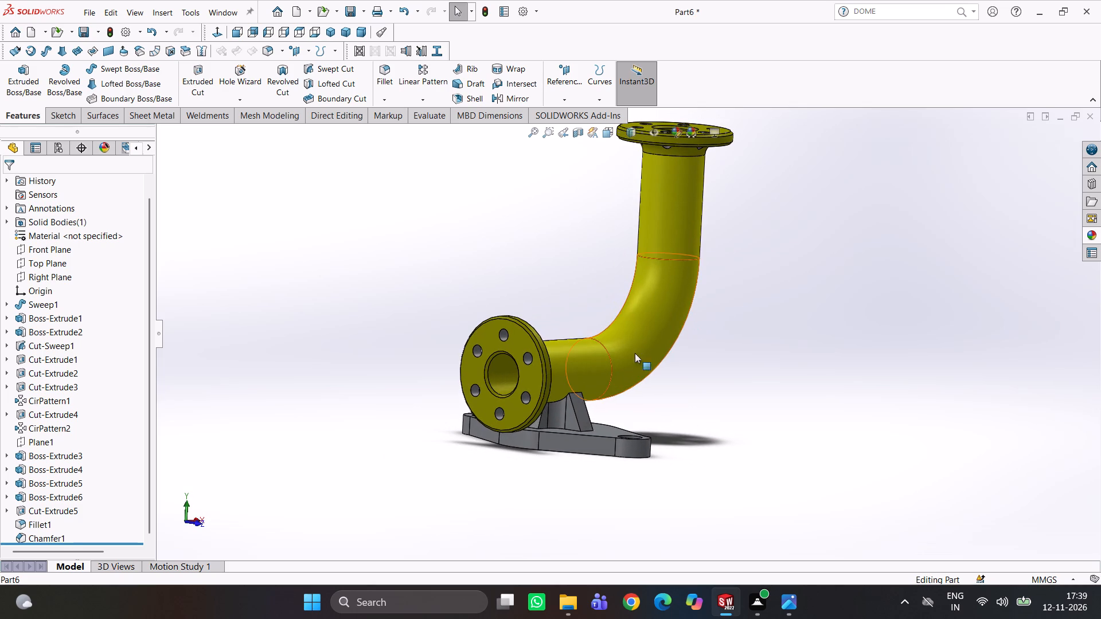
scroll(626, 366, "down", 4)
middle_click_drag(626, 370, 594, 356)
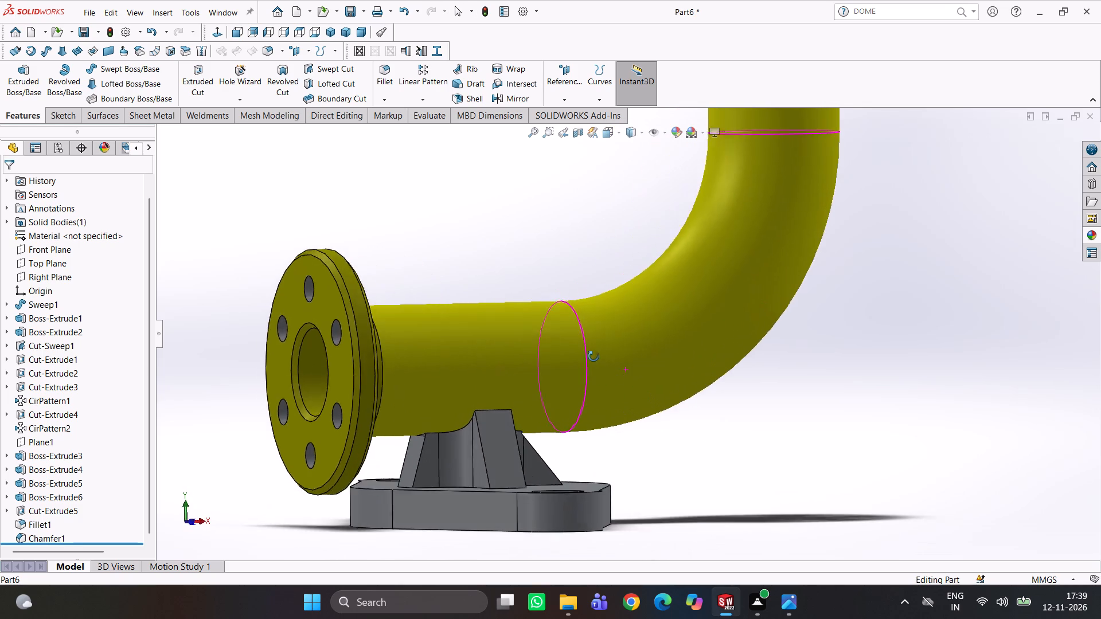
middle_click_drag(594, 356, 583, 356)
scroll(483, 418, "down", 4)
middle_click_drag(497, 433, 550, 417)
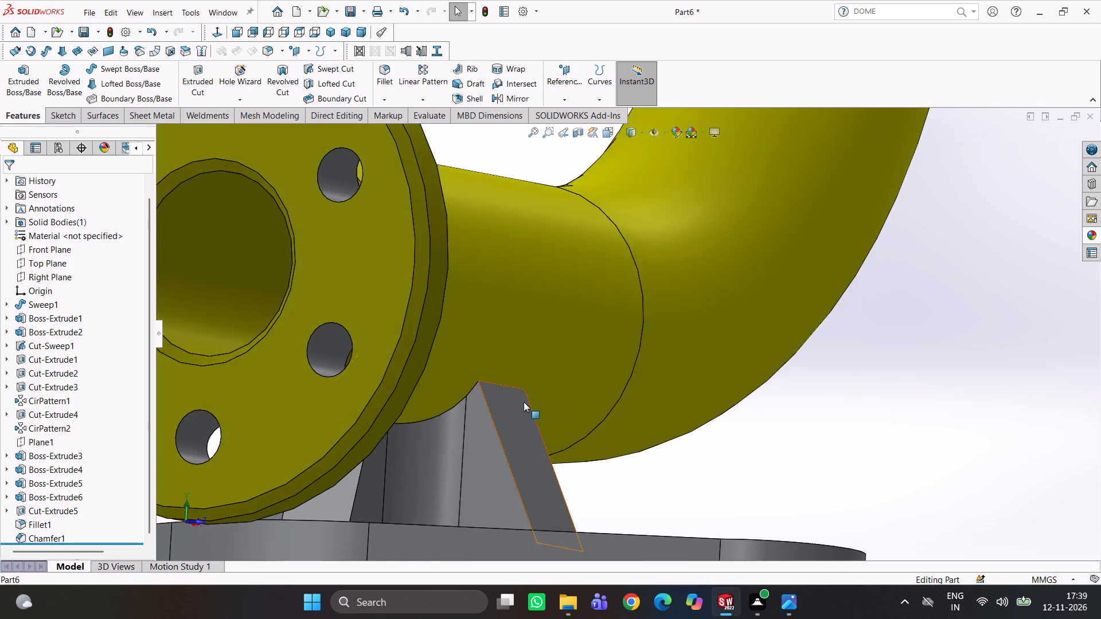
Examine from the side how the wall mount's ribs meet the underside of the lower pipe section.
scroll(524, 402, "down", 3)
middle_click_drag(524, 402, 471, 416)
middle_click_drag(471, 416, 464, 416)
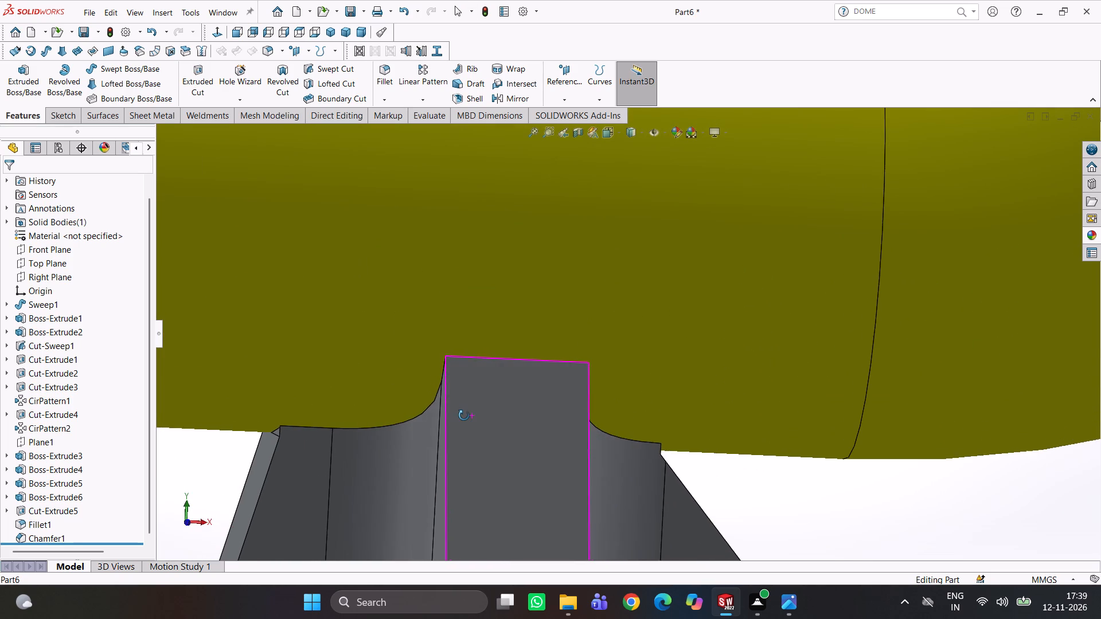
middle_click_drag(464, 416, 456, 429)
scroll(489, 381, "up", 3)
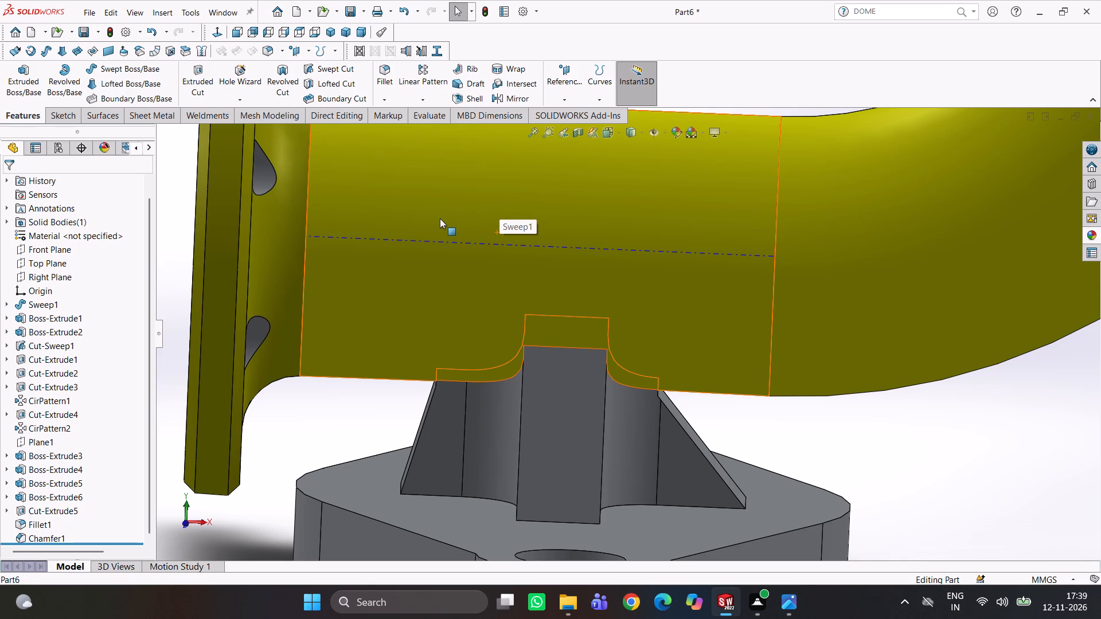
scroll(560, 205, "up", 3)
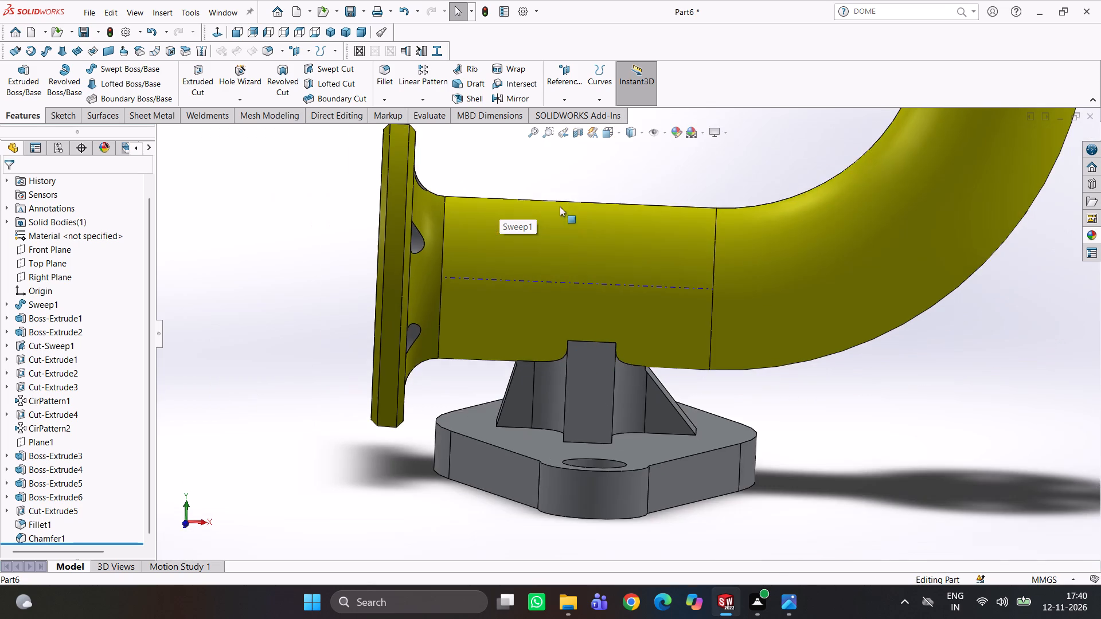
Examine the lower flange and the mounting plate with its counterbored holes from the flange end and obliquely from above.
middle_click_drag(567, 256, 676, 279)
left_click(710, 277)
scroll(592, 263, "up", 3)
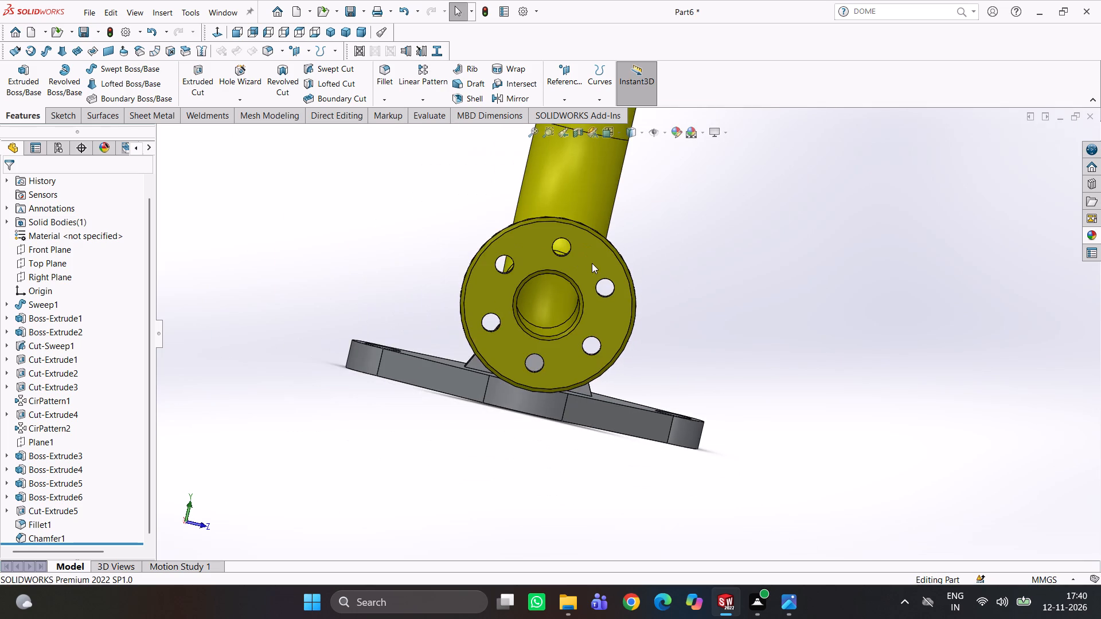
middle_click_drag(580, 261, 537, 277)
scroll(614, 316, "down", 3)
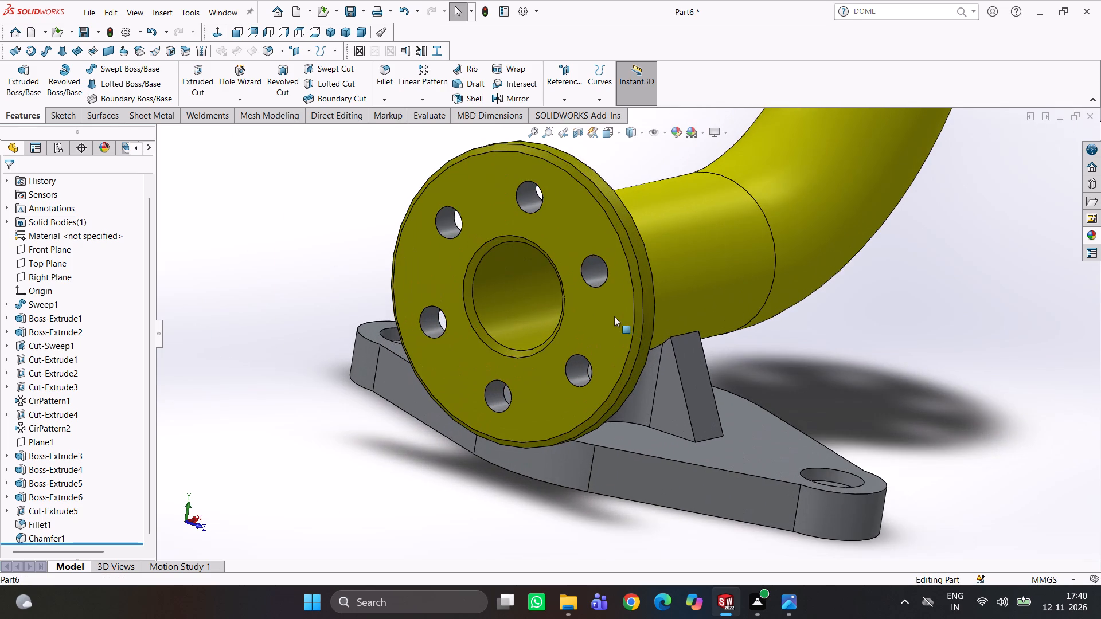
middle_click_drag(807, 354, 756, 438)
scroll(756, 438, "up", 4)
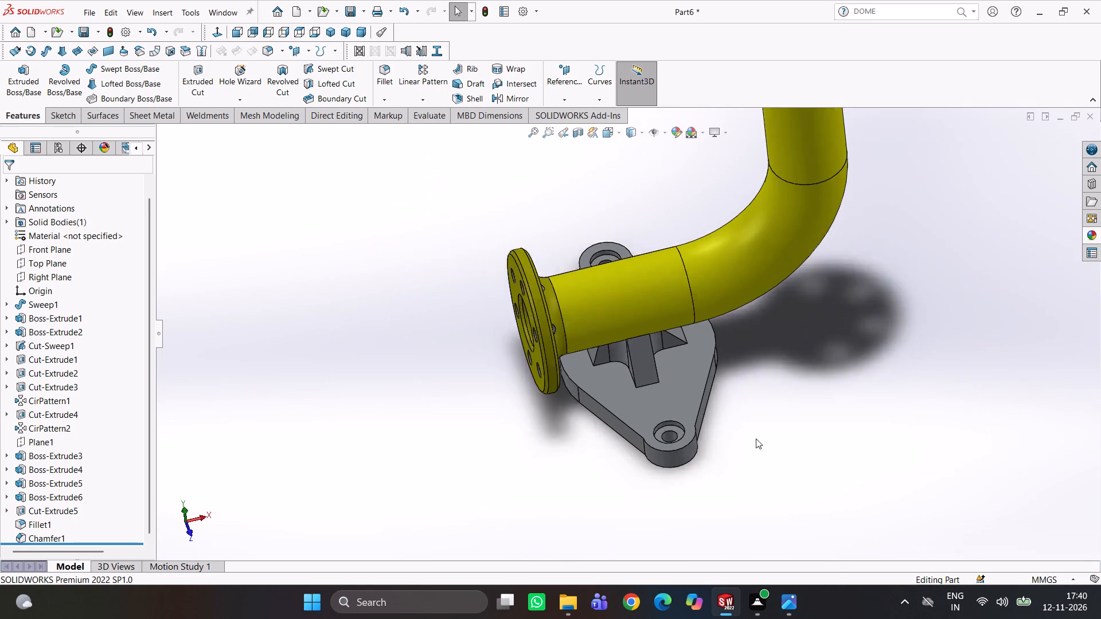
scroll(756, 438, "up", 1)
middle_click_drag(706, 438, 717, 430)
scroll(628, 379, "down", 3)
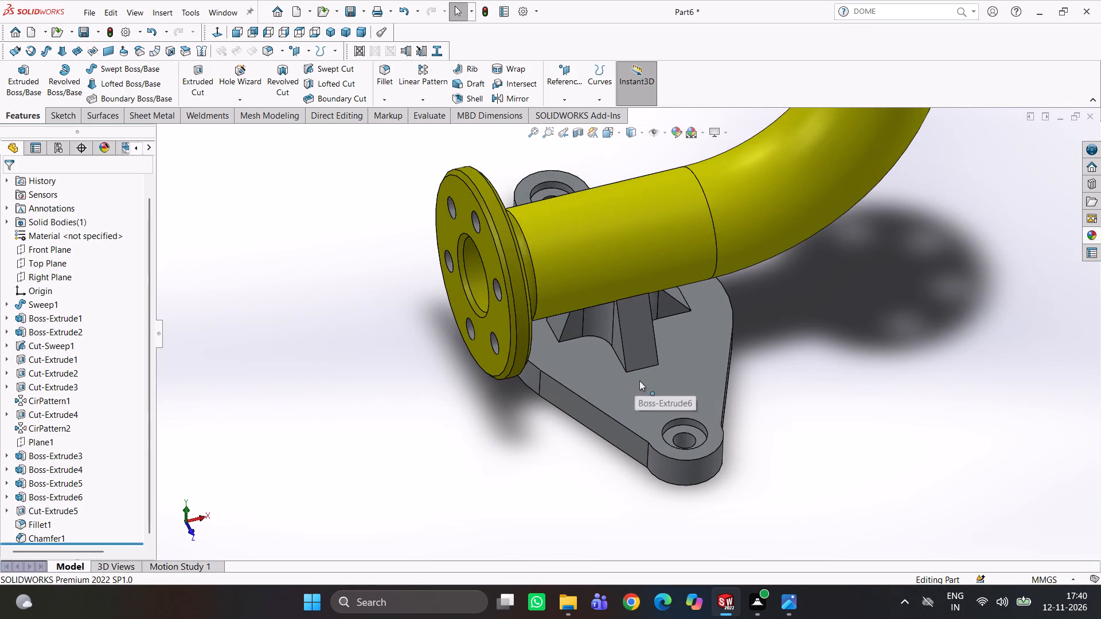
middle_click_drag(688, 376, 700, 366)
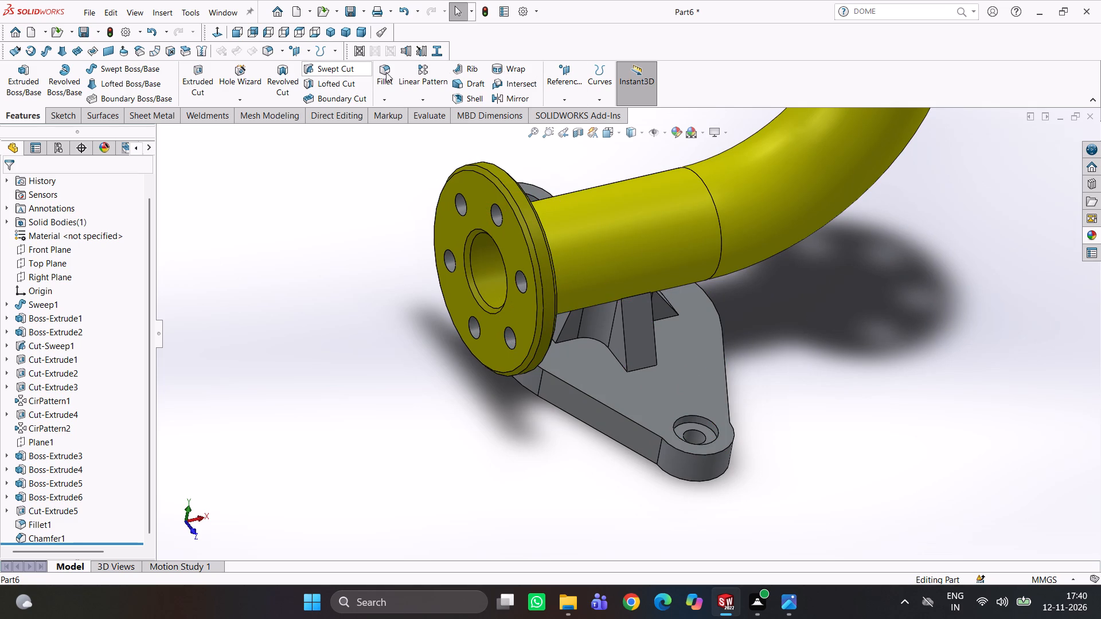
Set up a 0.1 mm symmetric fillet on the mounting plate's upper side edges and the rounded edge around one hole end.
left_click(388, 66)
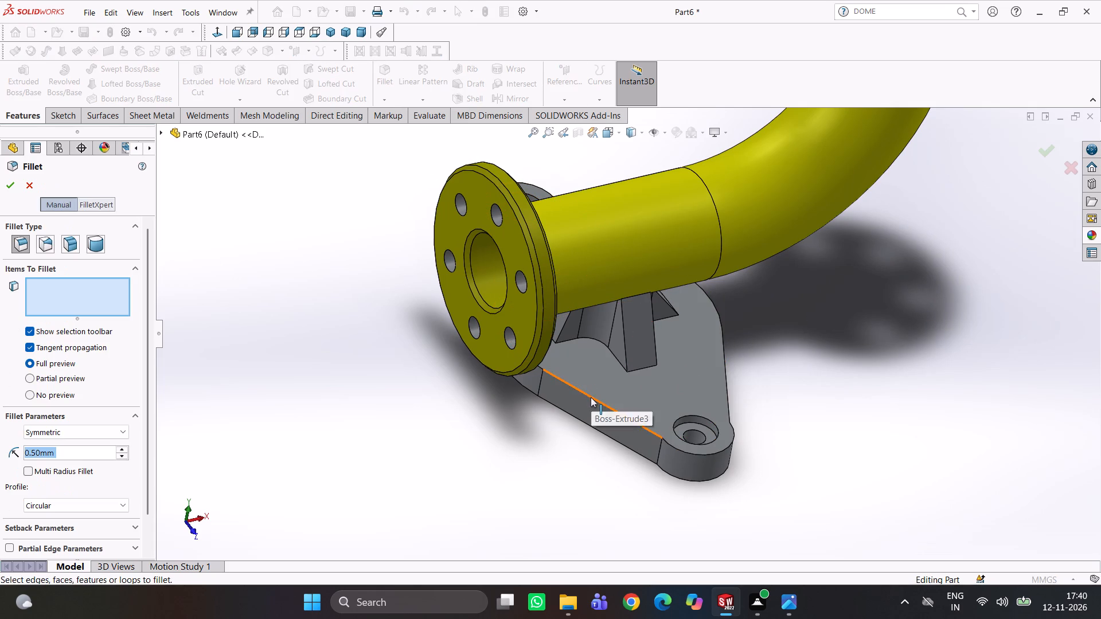
left_click(591, 397)
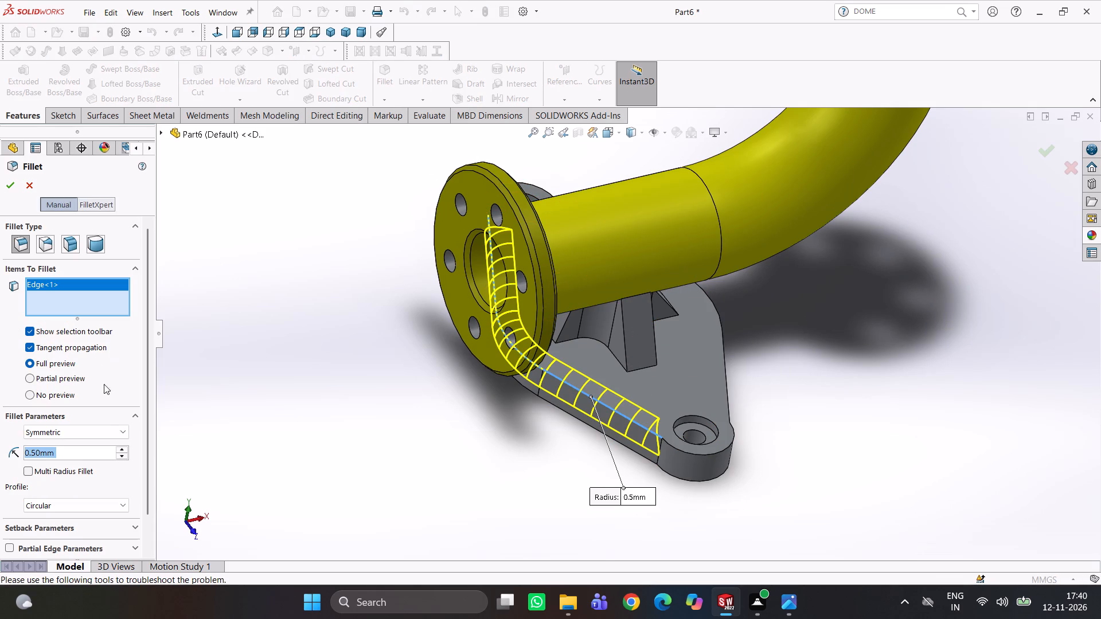
type("0.")
key("1")
key("Return")
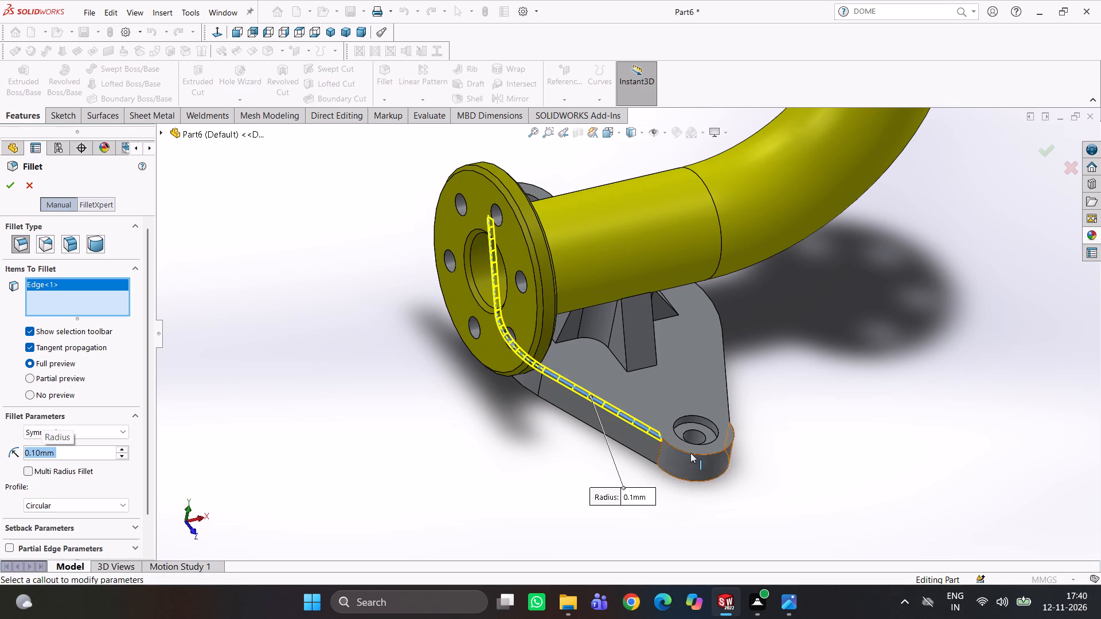
scroll(699, 454, "down", 3)
left_click(697, 436)
middle_click_drag(788, 448, 784, 455)
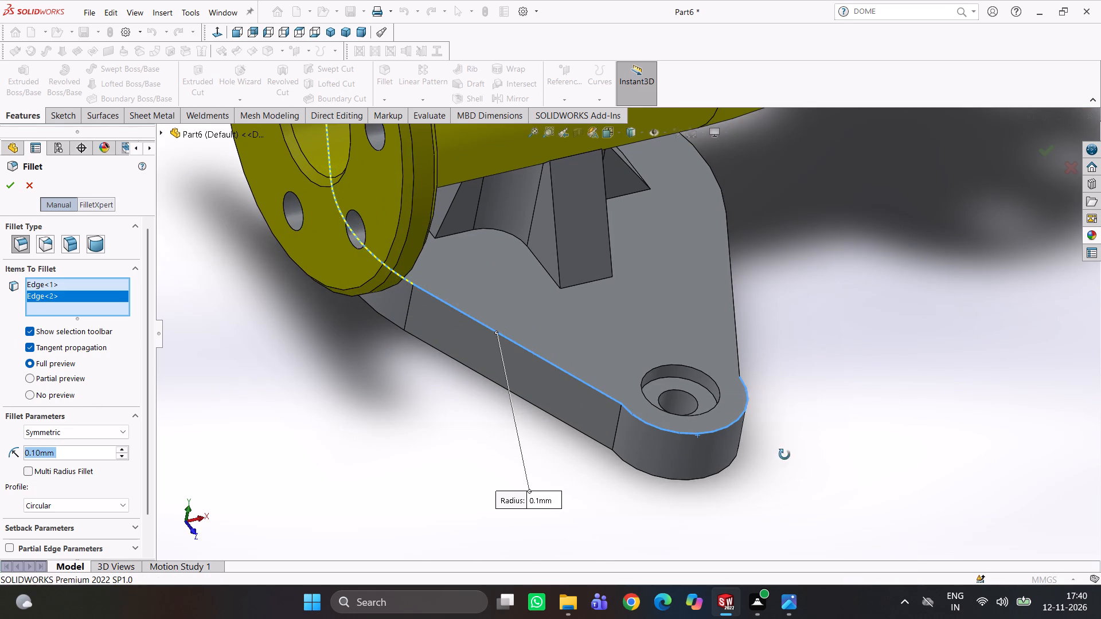
middle_click_drag(784, 455, 752, 468)
left_click(753, 338)
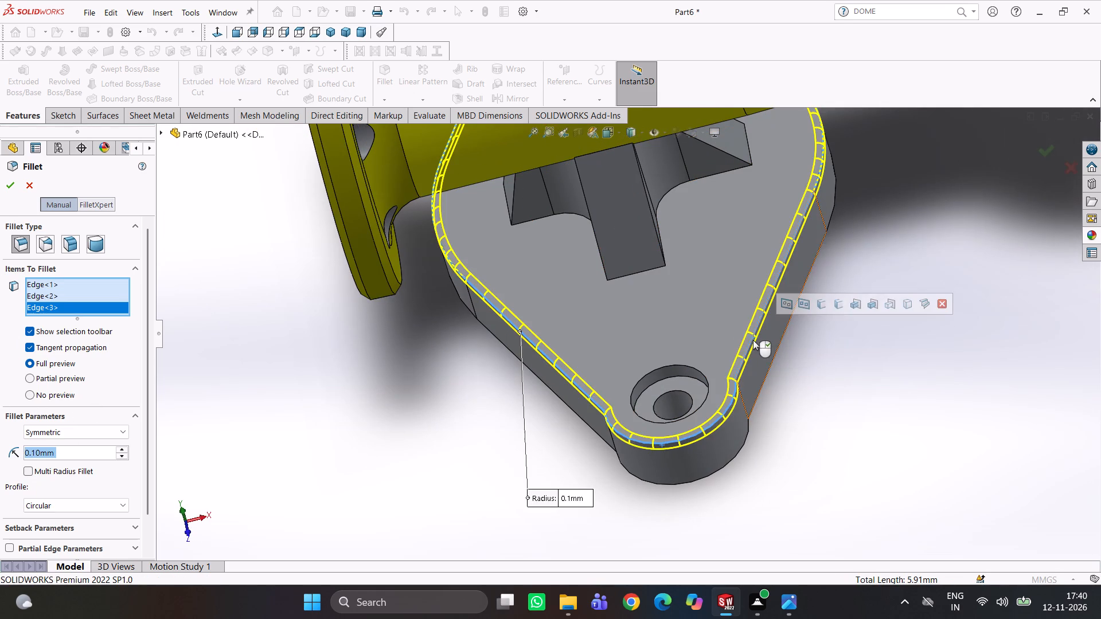
Add the opposite rounded end's upper edge and the plate's entire underside face to the 0.1 mm fillet and apply it.
scroll(771, 356, "up", 3)
middle_click_drag(771, 362, 904, 430)
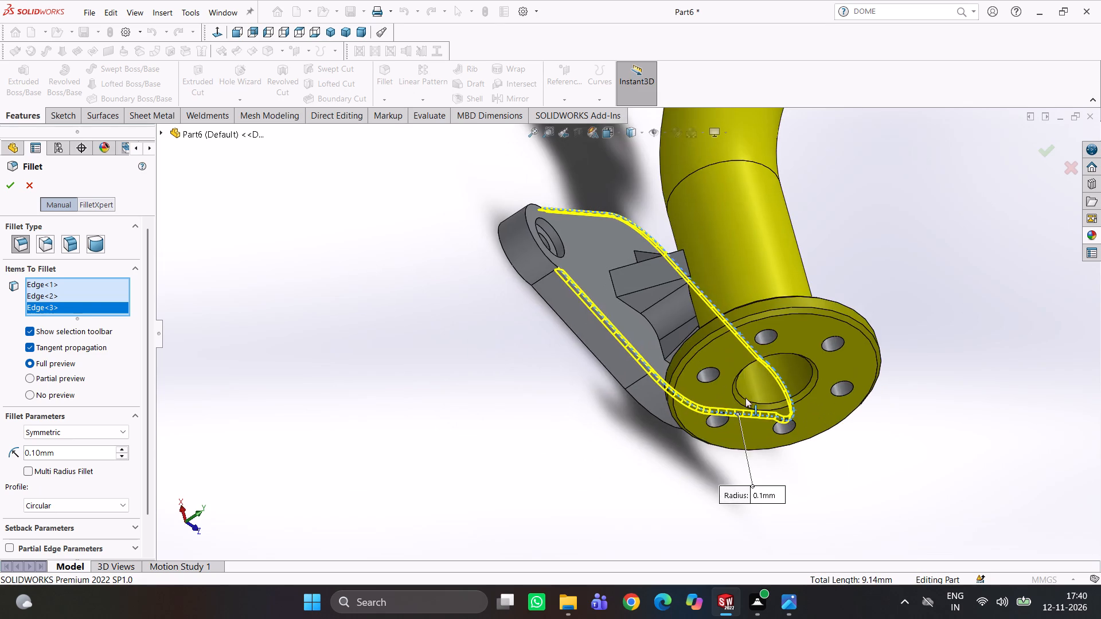
scroll(555, 245, "down", 4)
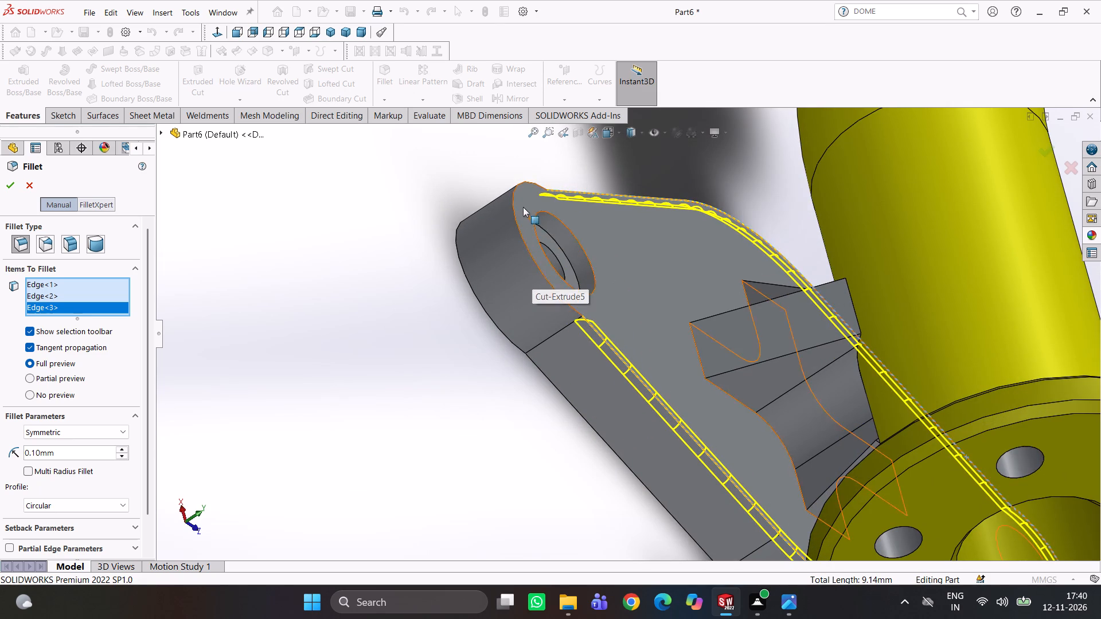
left_click(513, 201)
middle_click_drag(573, 277, 540, 224)
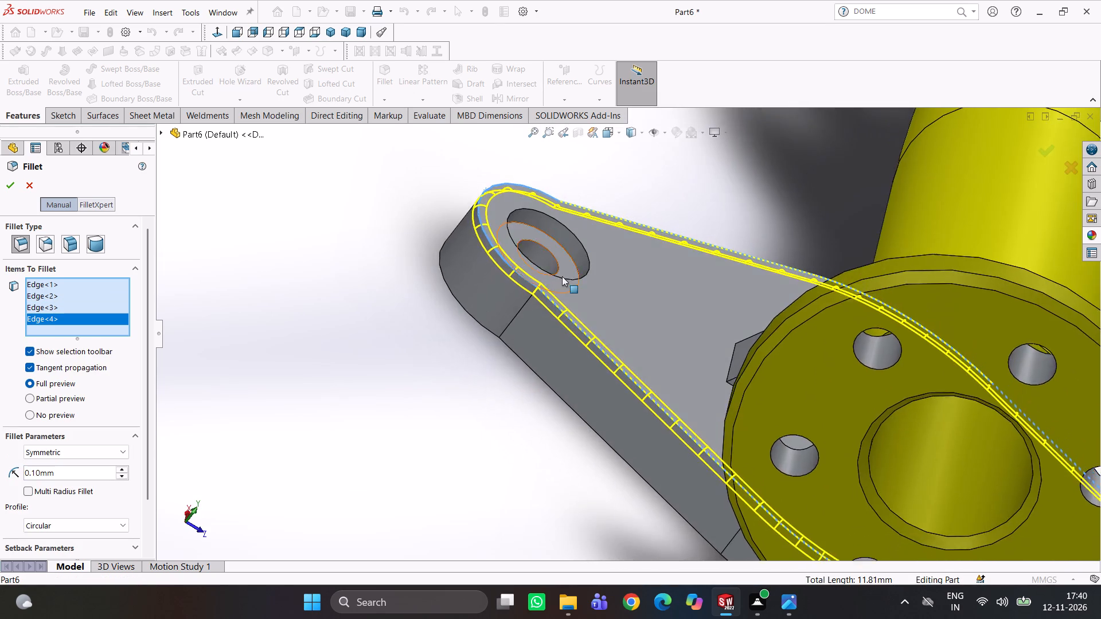
scroll(565, 293, "up", 4)
middle_click_drag(600, 349, 655, 220)
scroll(651, 387, "up", 1)
middle_click_drag(666, 365, 687, 332)
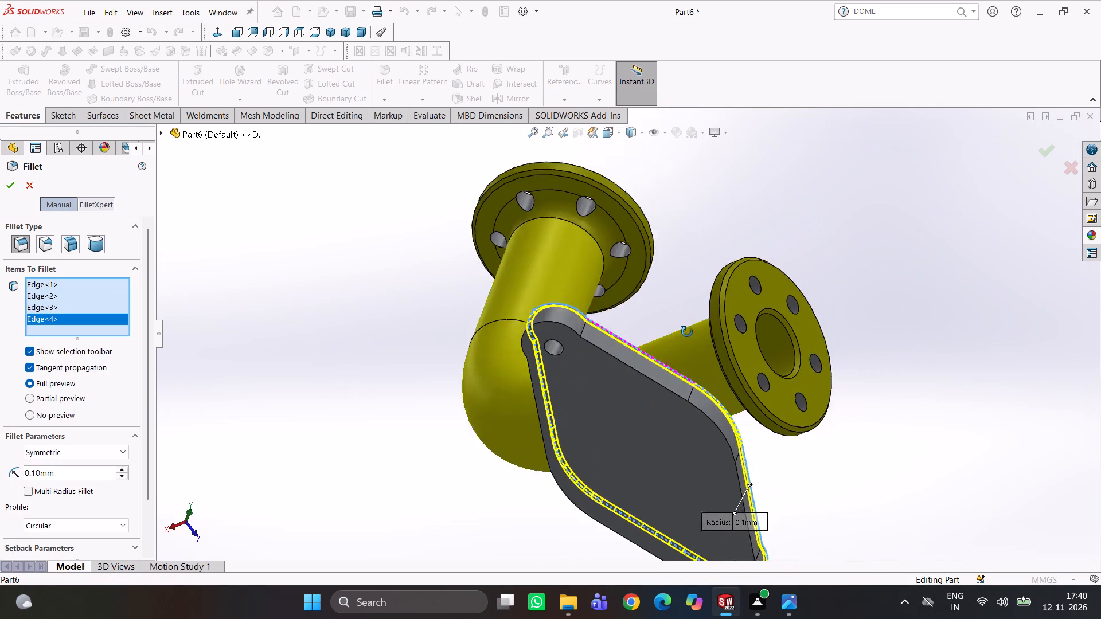
middle_click_drag(687, 332, 697, 304)
left_click(662, 399)
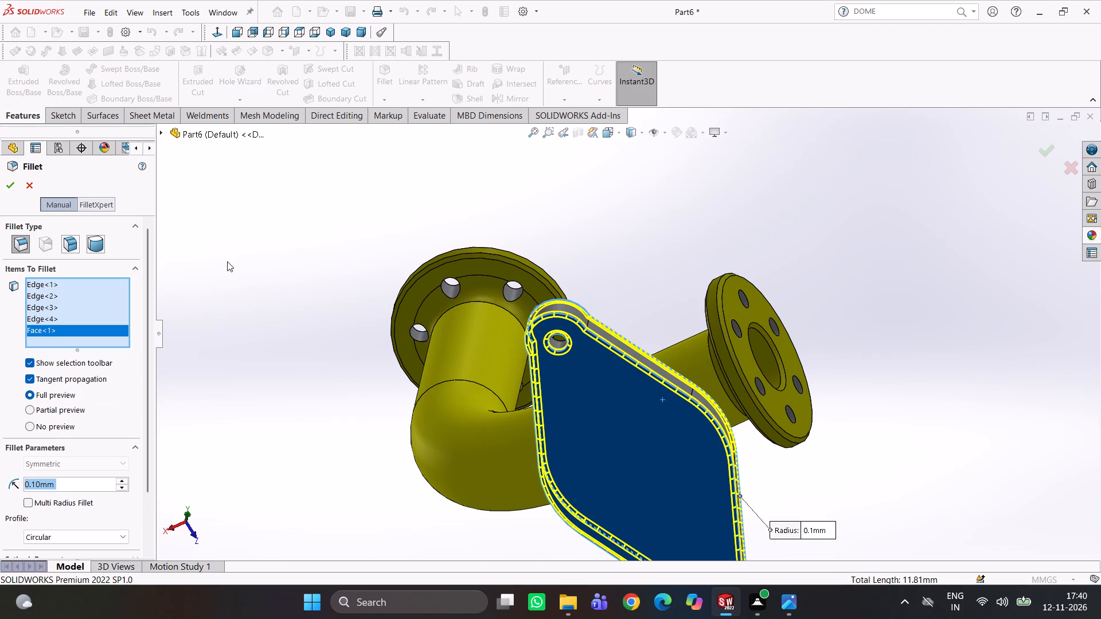
left_click(7, 178)
Set up a 0.1 mm, 45° chamfer on the counterbore rim and inner hole edge at one end of the mounting plate.
middle_click_drag(643, 276, 633, 293)
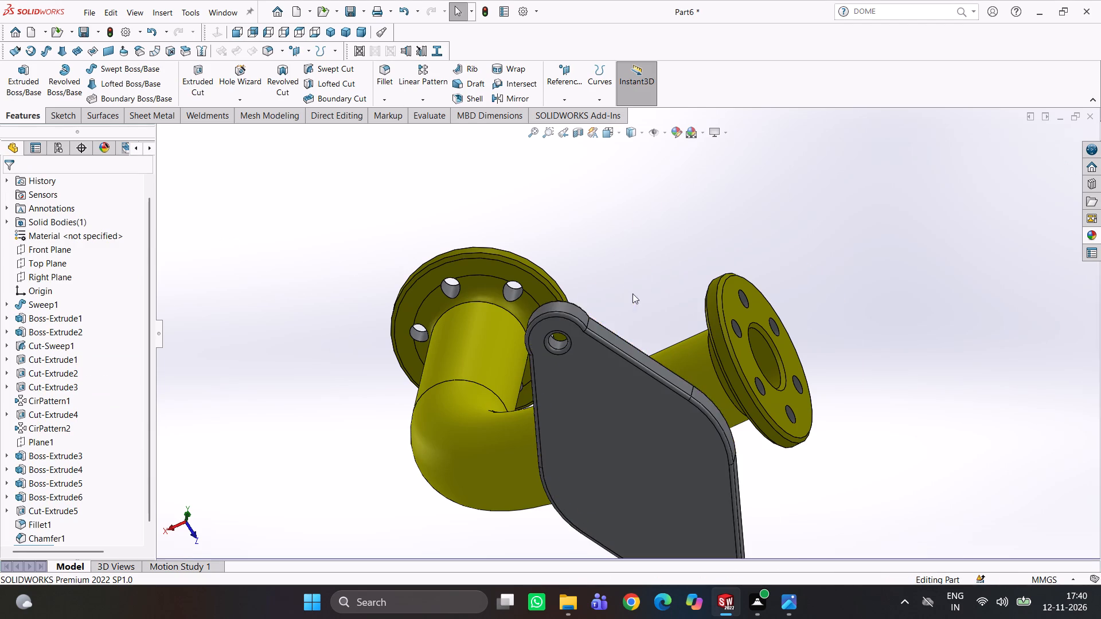
middle_click_drag(633, 293, 550, 443)
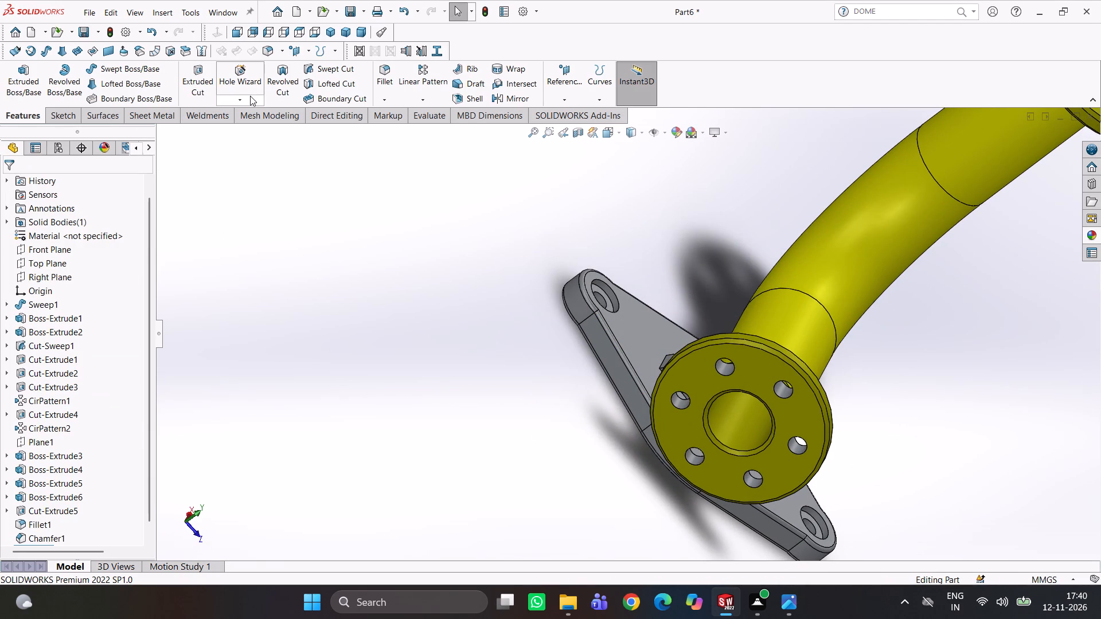
left_click(383, 100)
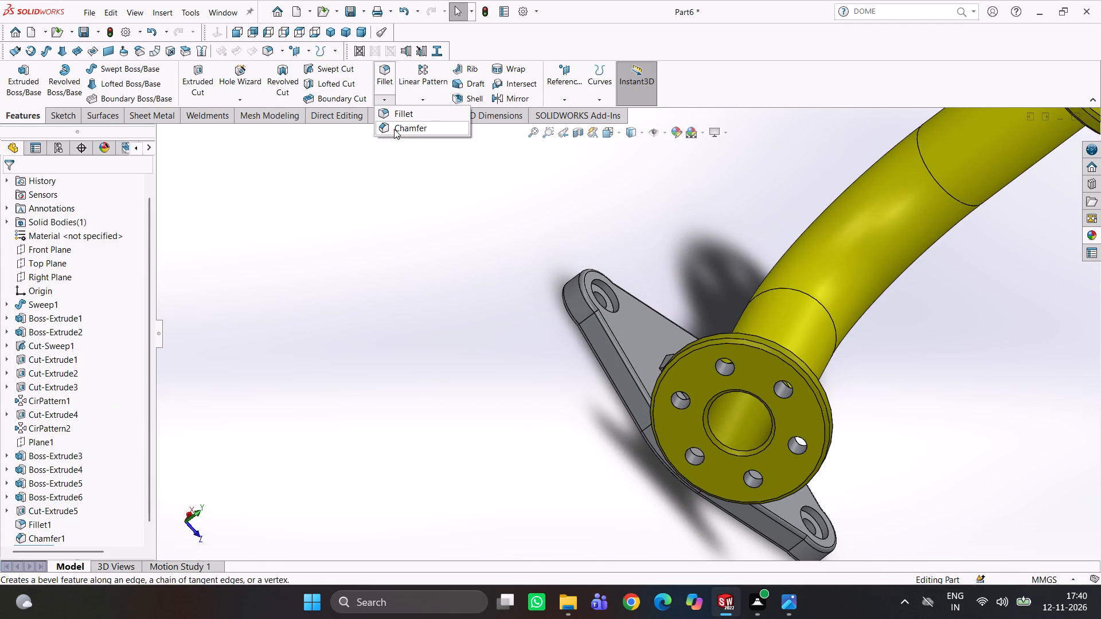
left_click(394, 129)
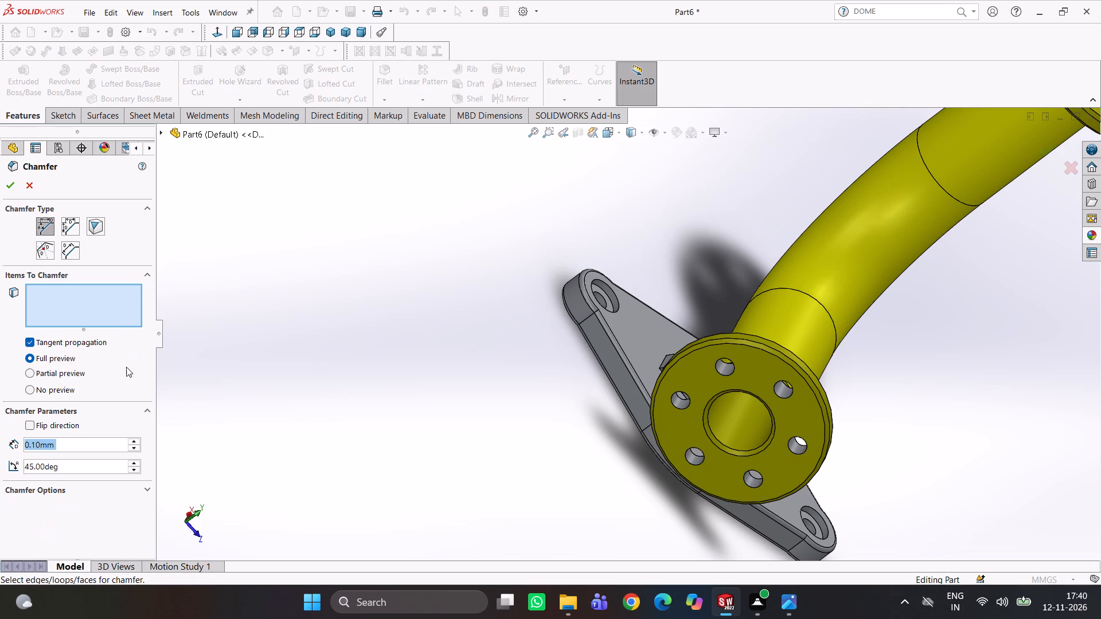
scroll(722, 267, "down", 4)
scroll(529, 293, "down", 3)
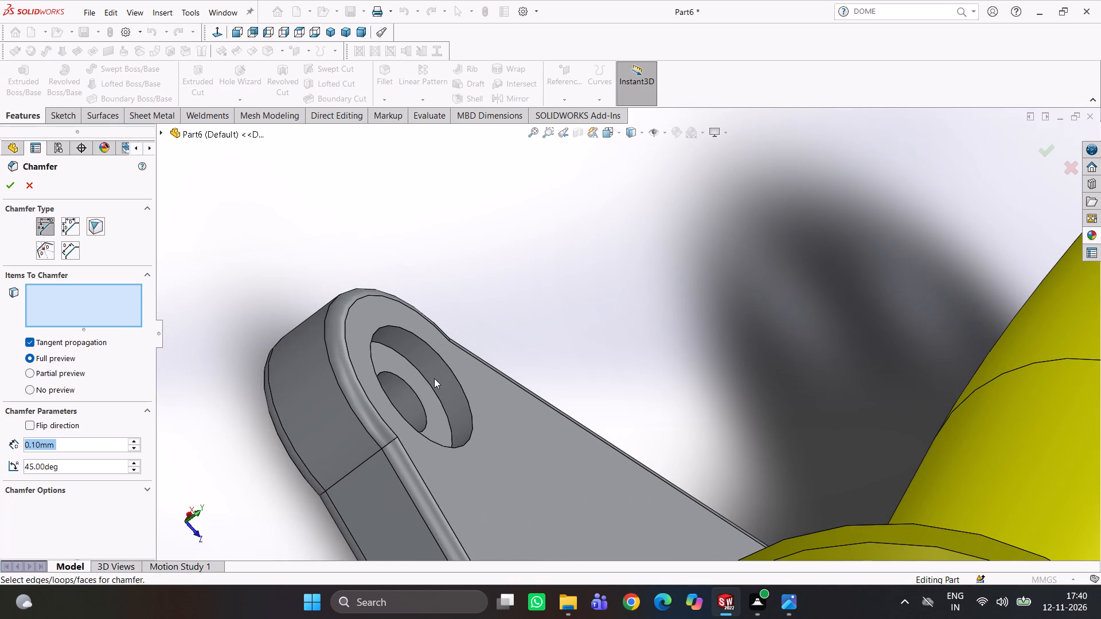
left_click(447, 362)
middle_click_drag(603, 264, 533, 282)
left_click(895, 304)
Add the counterbore rim and inner hole edge at the plate's other end to the 0.1 mm chamfer and apply it.
scroll(934, 320, "up", 4)
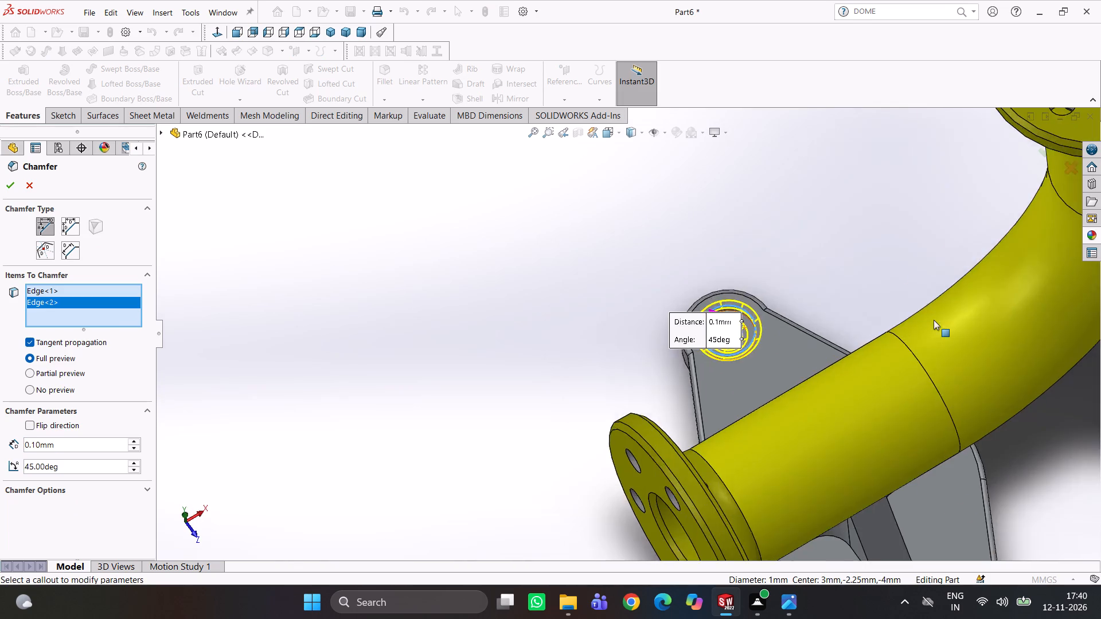
scroll(934, 320, "up", 6)
scroll(760, 460, "down", 3)
scroll(709, 413, "down", 7)
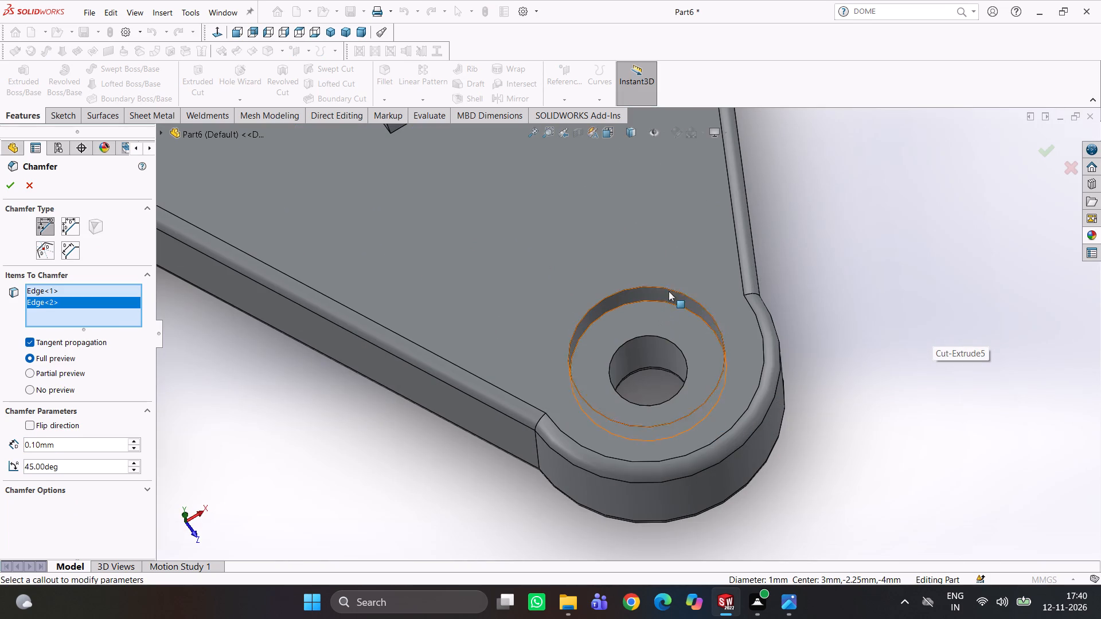
left_click(670, 289)
left_click(655, 338)
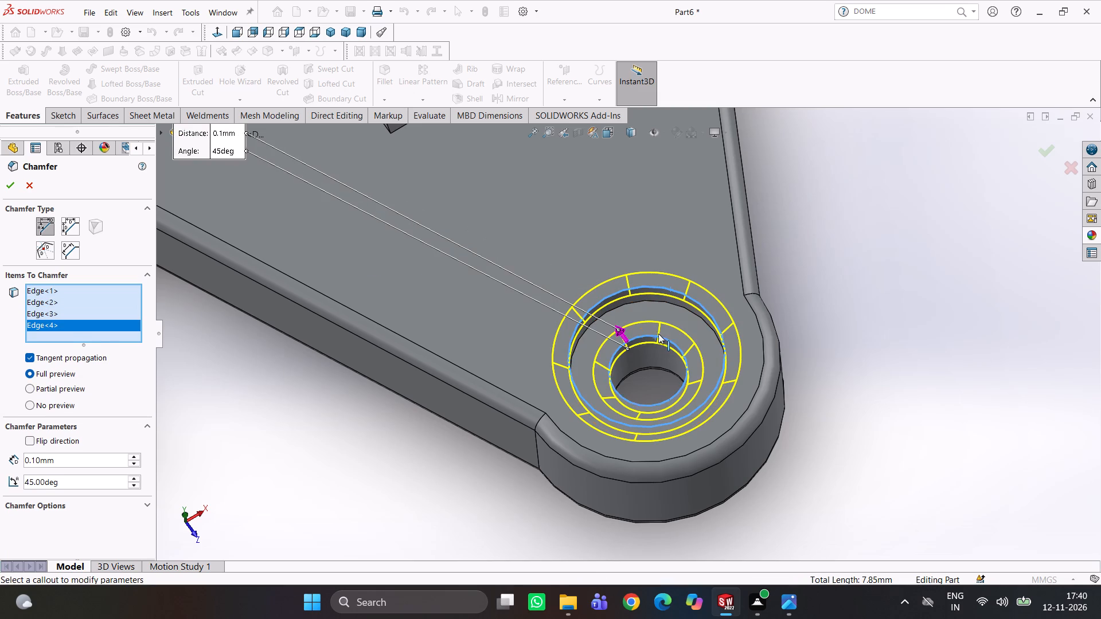
left_click(16, 178)
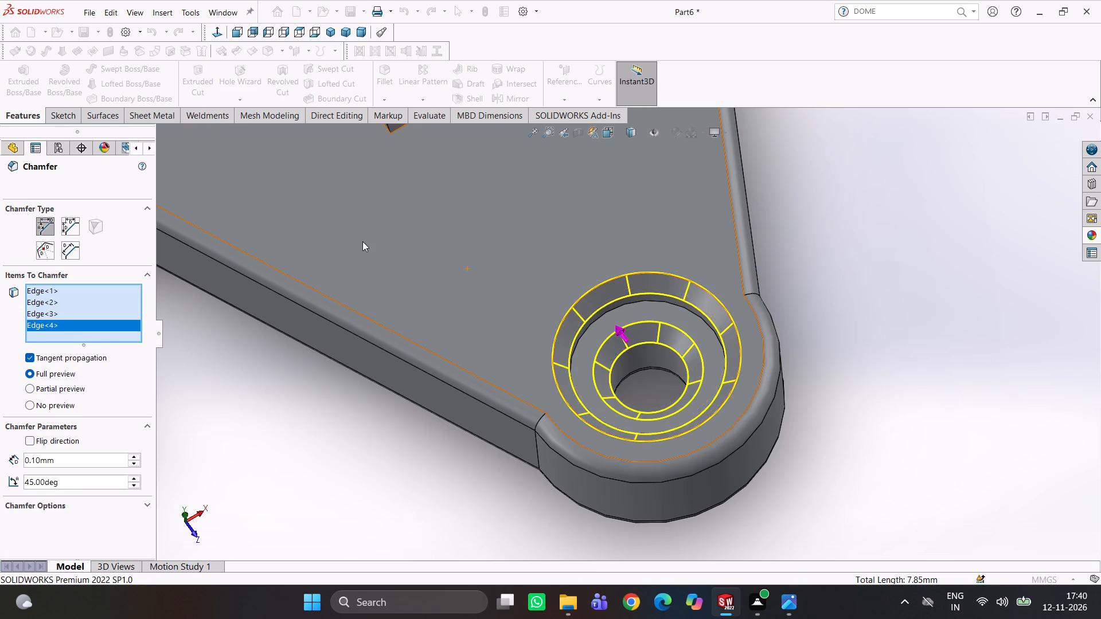
Examine the mounting plate's rounded edges, chamfered holes and ribs from several angles, including the flange end.
scroll(851, 266, "up", 1)
middle_click_drag(851, 266, 884, 211)
scroll(885, 207, "up", 5)
middle_click_drag(787, 265, 779, 219)
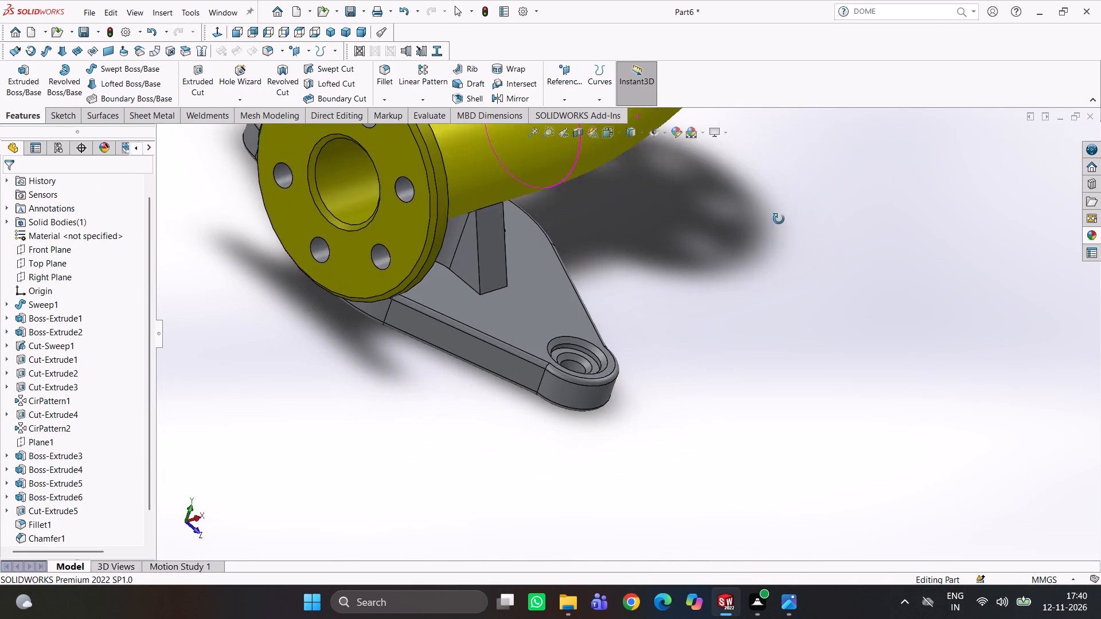
middle_click_drag(779, 219, 779, 218)
scroll(779, 218, "up", 1)
scroll(580, 248, "down", 3)
middle_click_drag(568, 272, 526, 232)
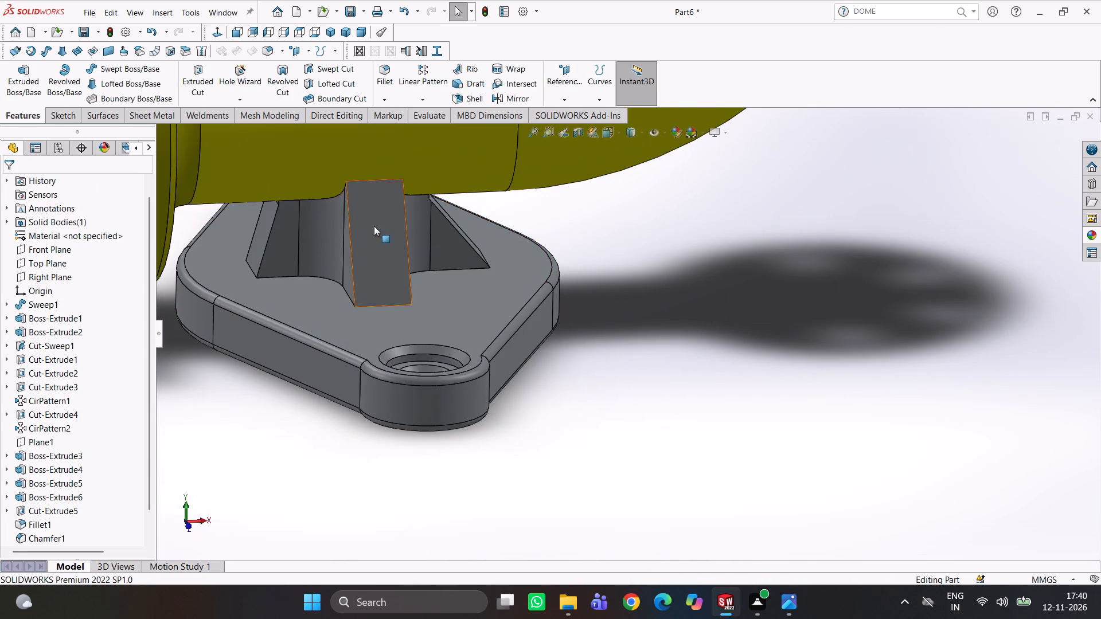
scroll(374, 226, "down", 4)
middle_click_drag(435, 230, 532, 219)
scroll(516, 237, "up", 2)
scroll(514, 237, "down", 2)
scroll(501, 246, "up", 5)
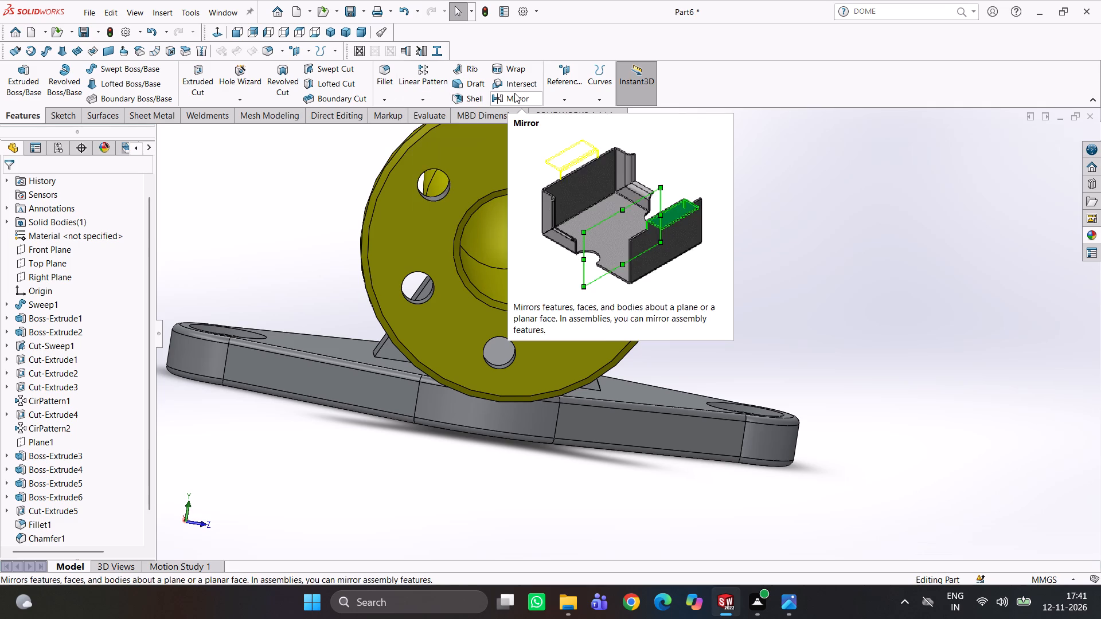
Set up a 0.05 mm, 45° chamfer on the outer-face edges of three bolt holes in the flange beside the mounting plate.
left_click(386, 104)
left_click(402, 128)
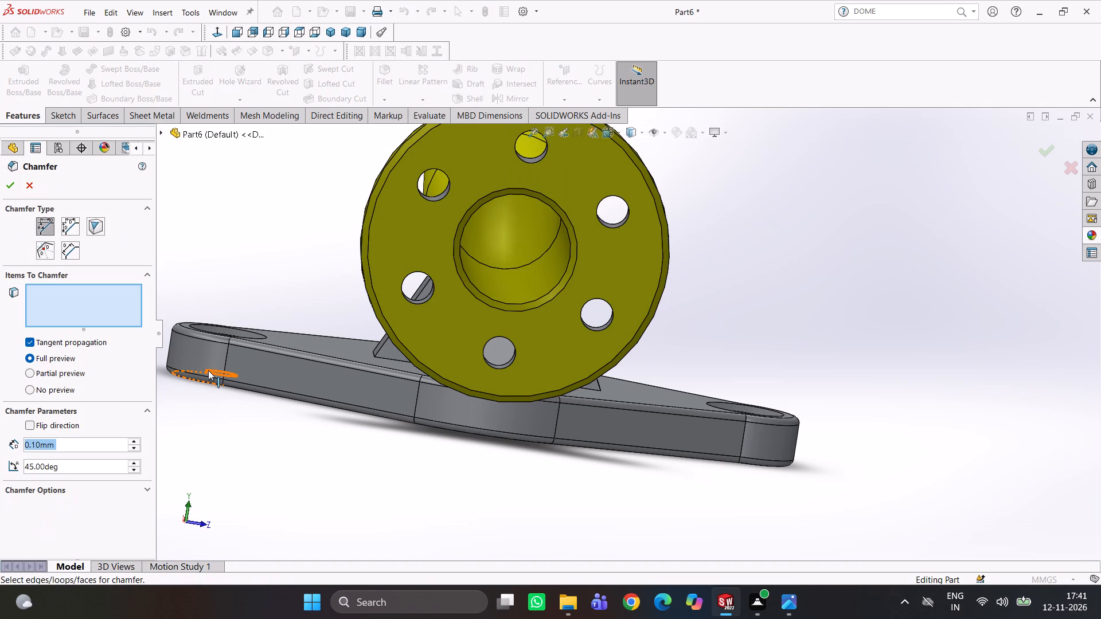
type("0.05")
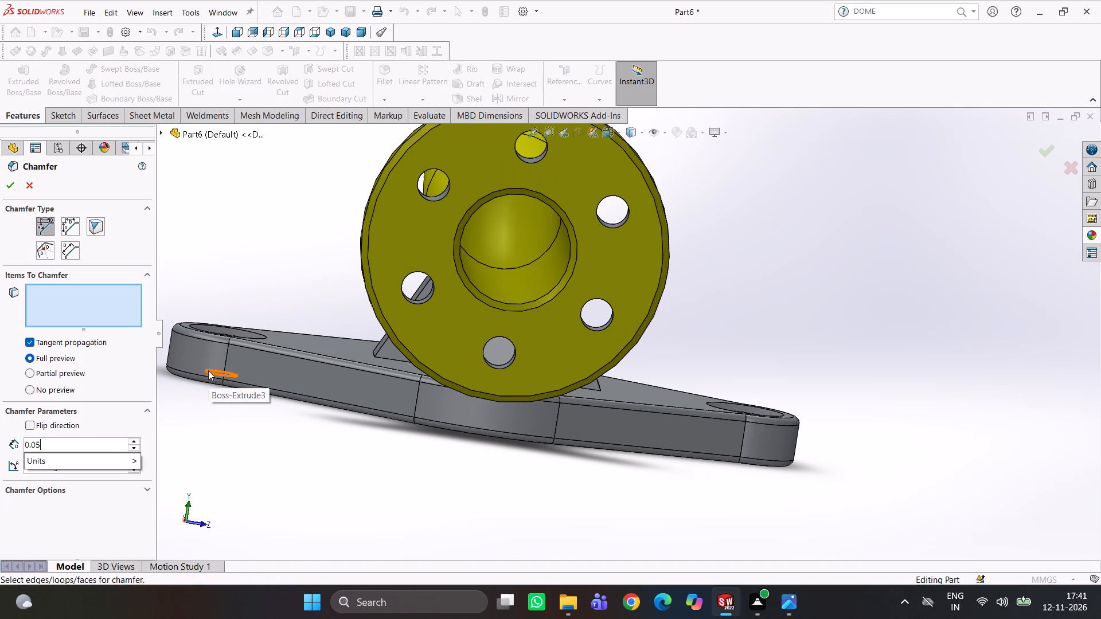
key("Return")
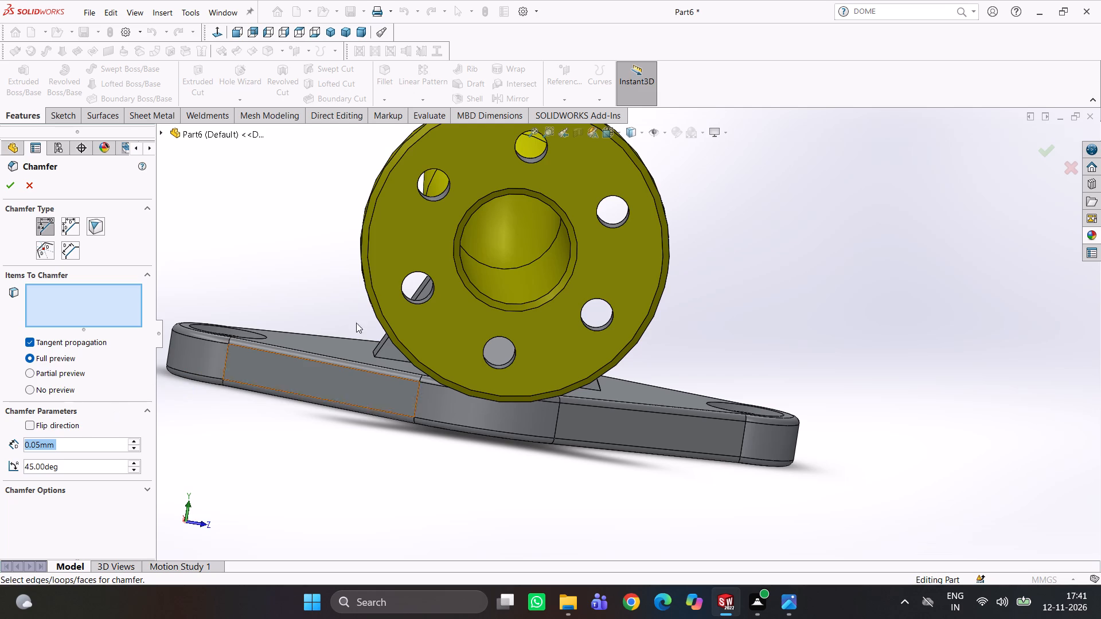
scroll(512, 202, "down", 6)
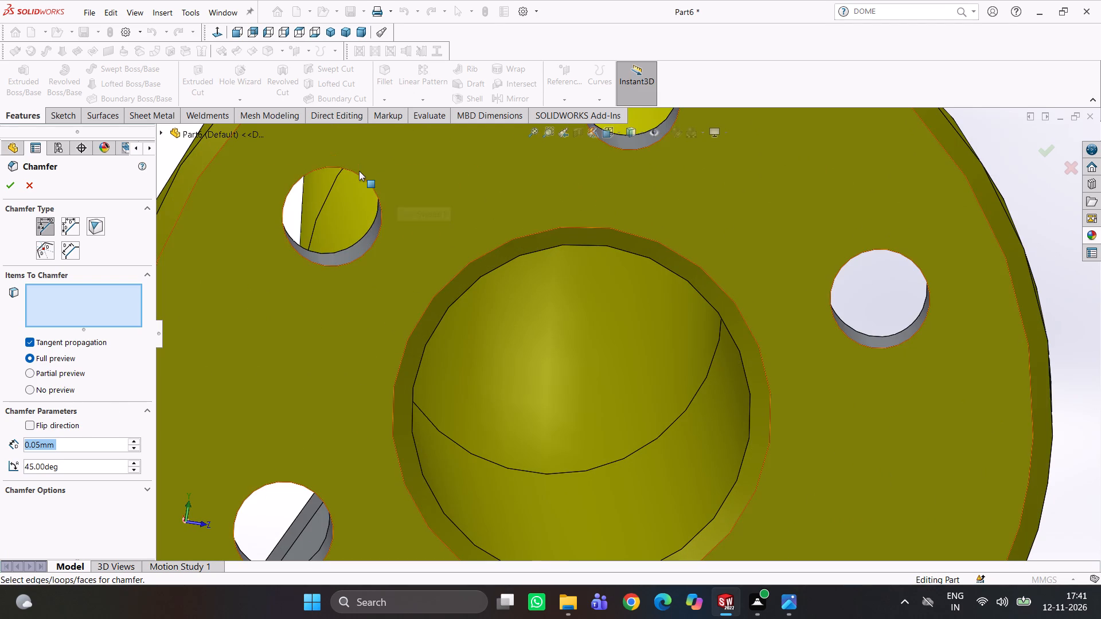
left_click(359, 173)
middle_click_drag(440, 189, 495, 150)
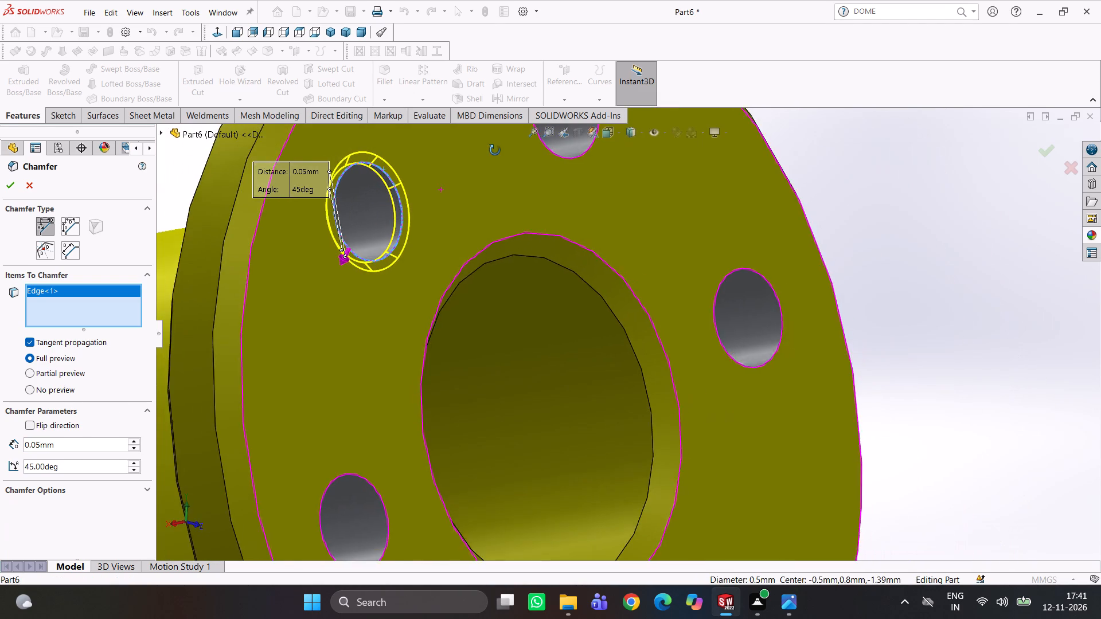
middle_click_drag(495, 150, 503, 157)
scroll(458, 220, "up", 4)
scroll(478, 358, "up", 5)
scroll(591, 393, "down", 10)
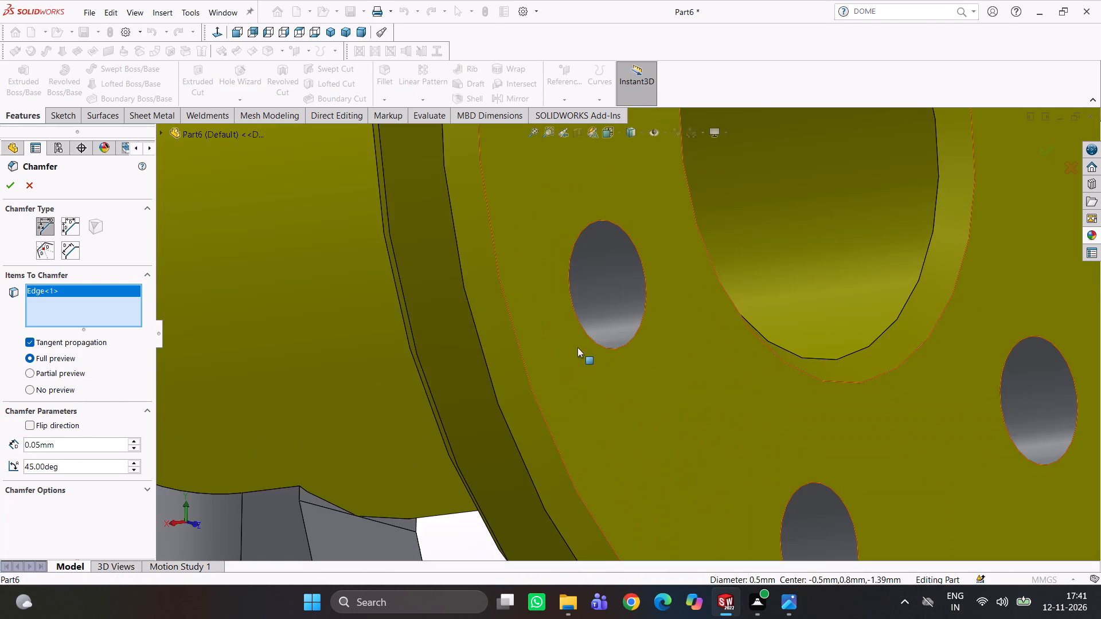
left_click(647, 216)
scroll(697, 296, "up", 3)
scroll(732, 420, "down", 2)
scroll(741, 433, "up", 7)
scroll(734, 434, "down", 3)
scroll(619, 304, "down", 5)
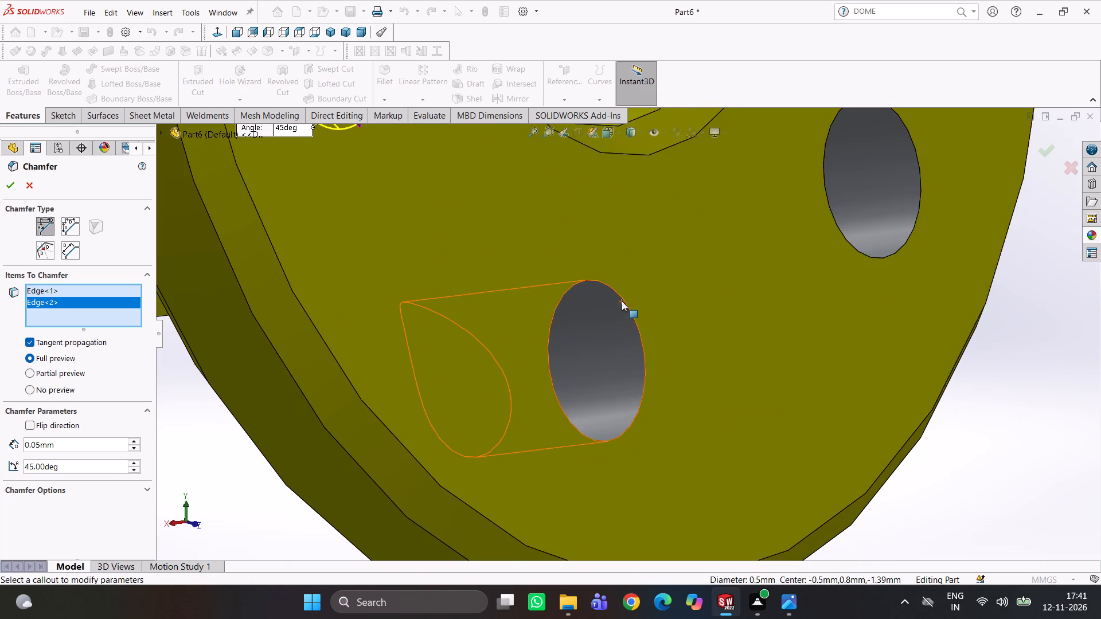
left_click(625, 302)
Add the remaining three bolt-hole edges on the same flange face to the 0.05 mm chamfer.
scroll(745, 291, "up", 7)
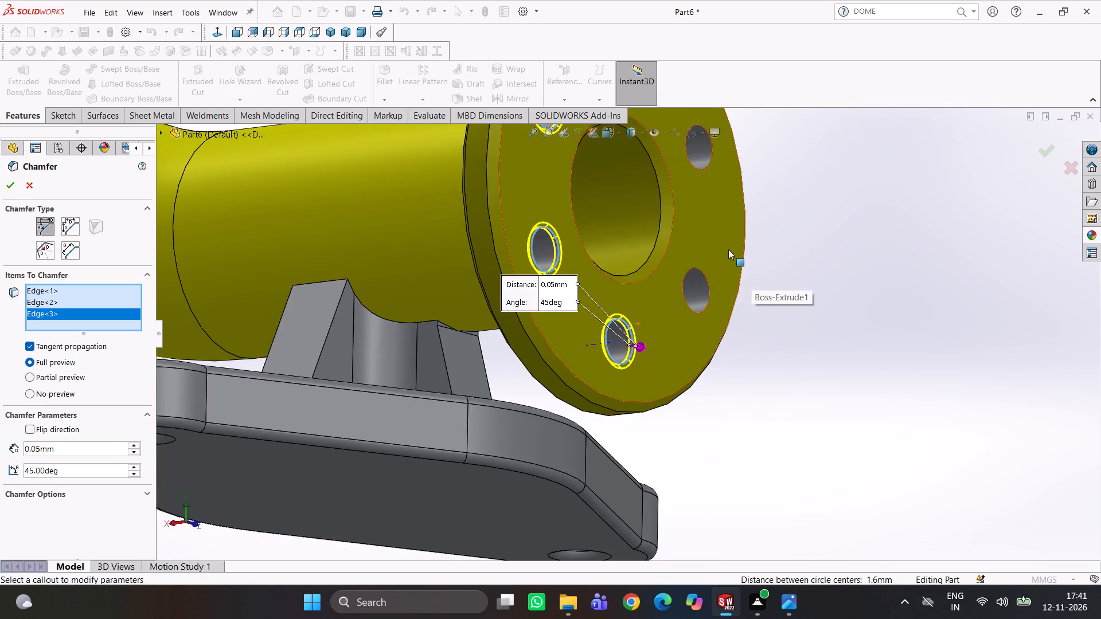
scroll(724, 259, "down", 4)
left_click(647, 294)
scroll(667, 279, "up", 4)
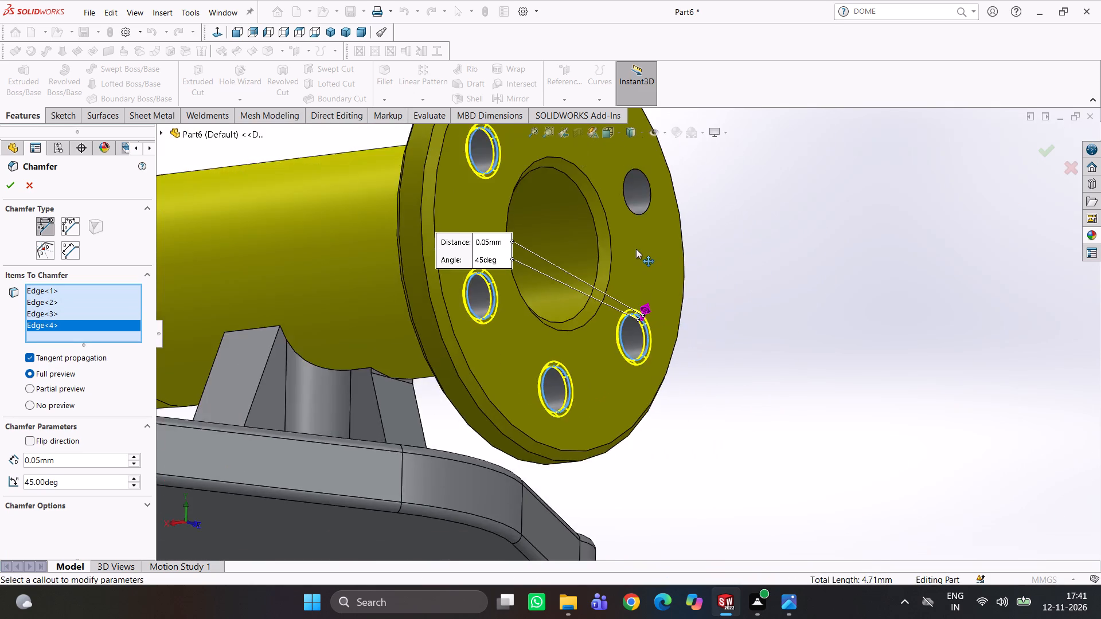
scroll(636, 249, "up", 3)
scroll(636, 244, "down", 5)
left_click(619, 263)
scroll(518, 232, "up", 2)
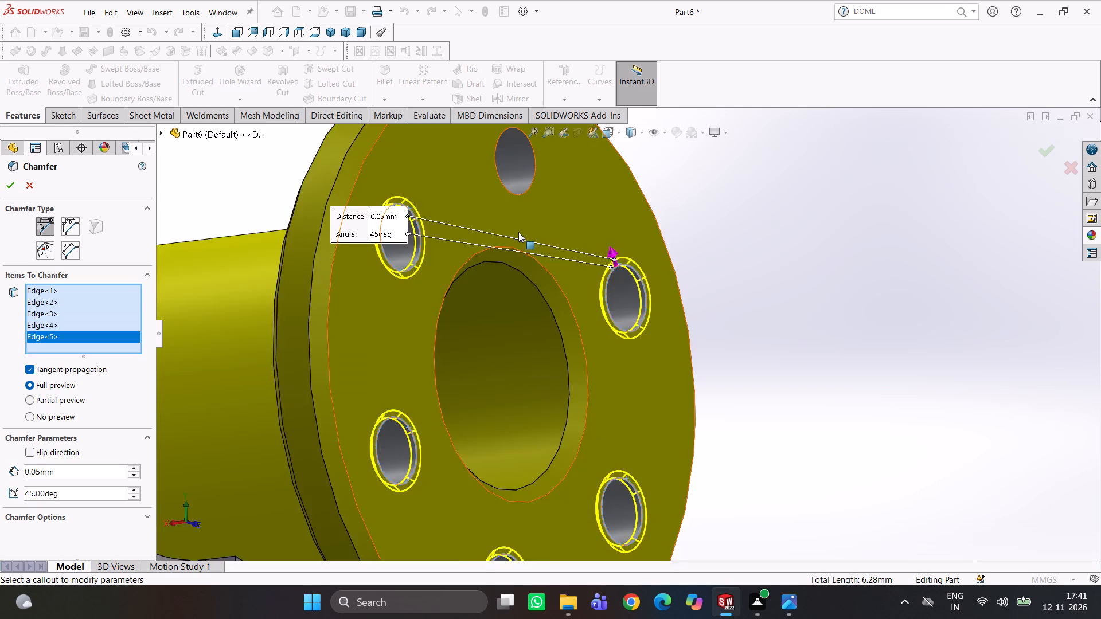
scroll(518, 232, "up", 1)
scroll(522, 224, "down", 4)
left_click(616, 228)
scroll(622, 248, "up", 6)
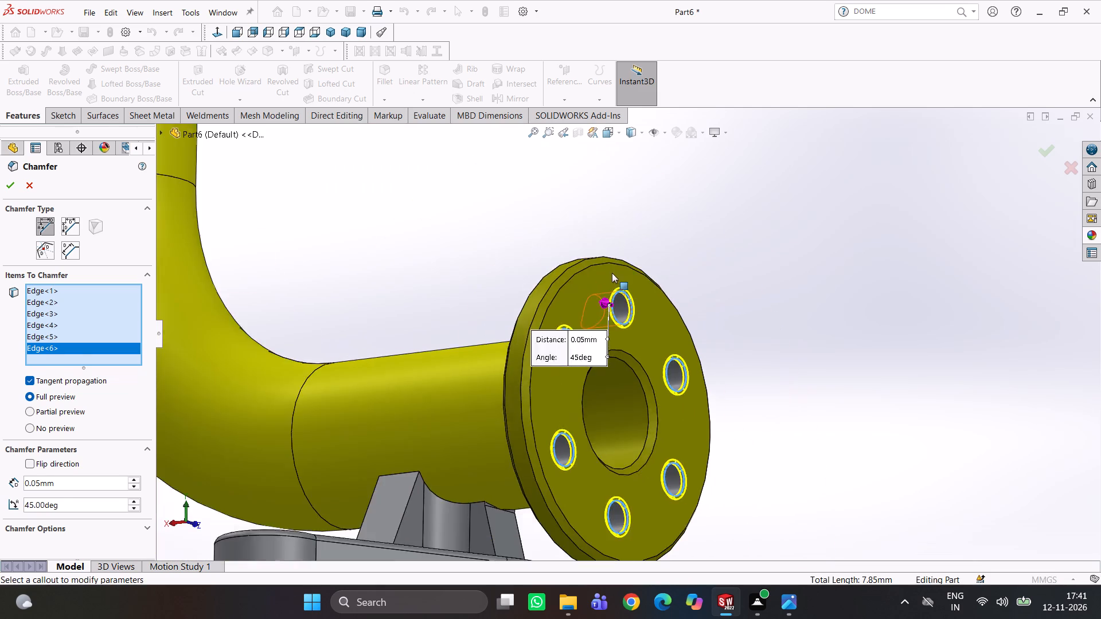
Add the outer-face edges of three adjacent bolt holes in the flange at the pipe's upper end to the 0.05 mm chamfer.
scroll(612, 273, "up", 8)
middle_click_drag(572, 268, 561, 327)
scroll(569, 240, "down", 3)
middle_click_drag(576, 237, 576, 245)
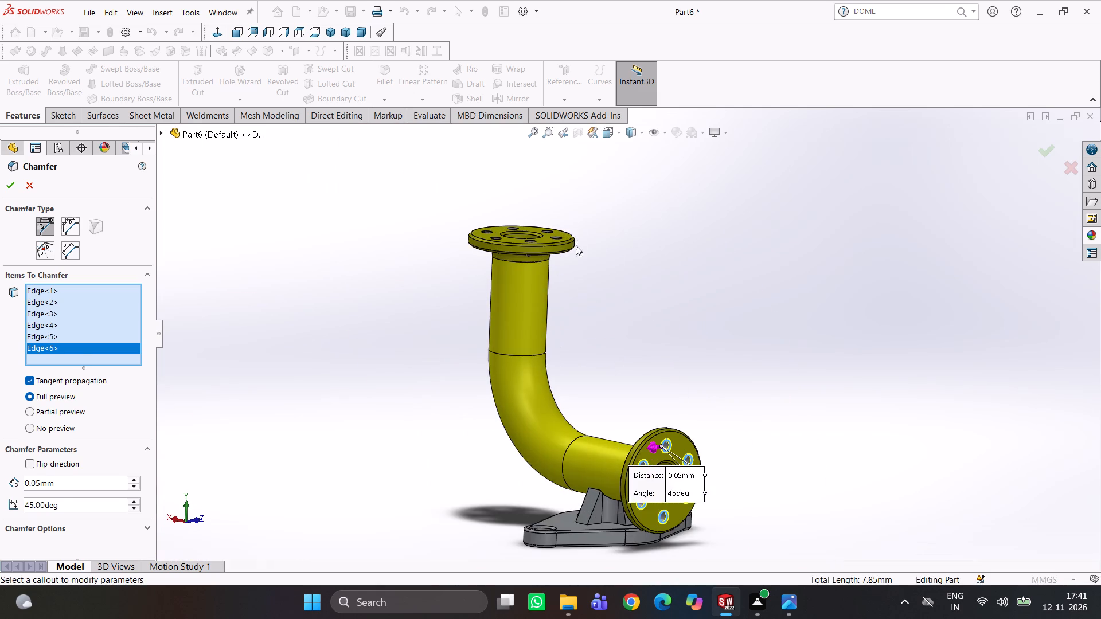
middle_click_drag(576, 245, 592, 348)
scroll(557, 244, "down", 5)
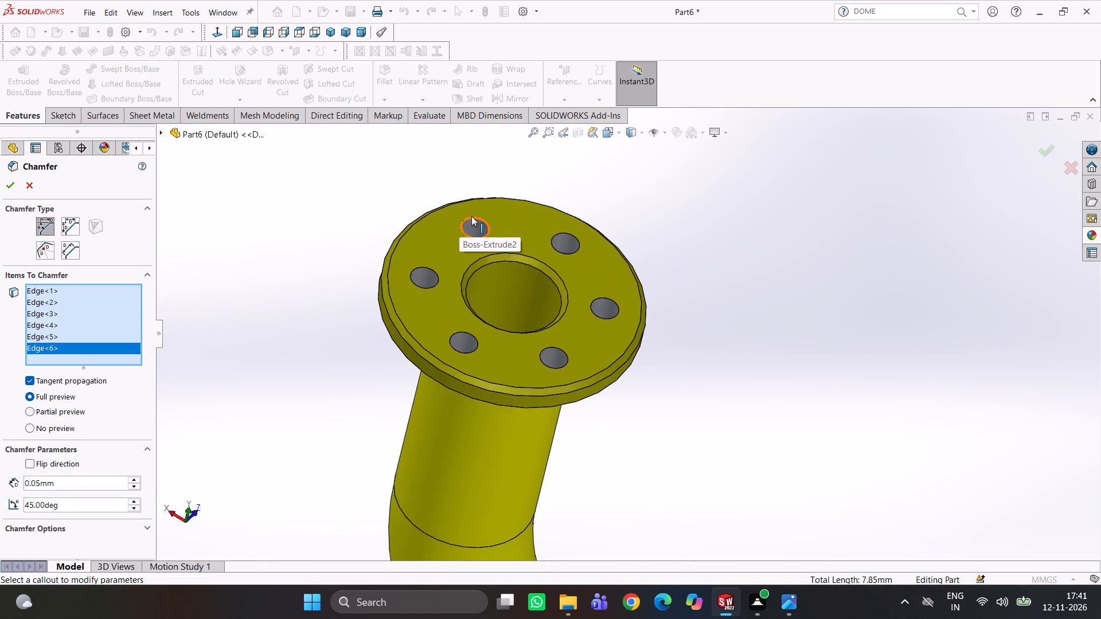
left_click(473, 217)
left_click(433, 270)
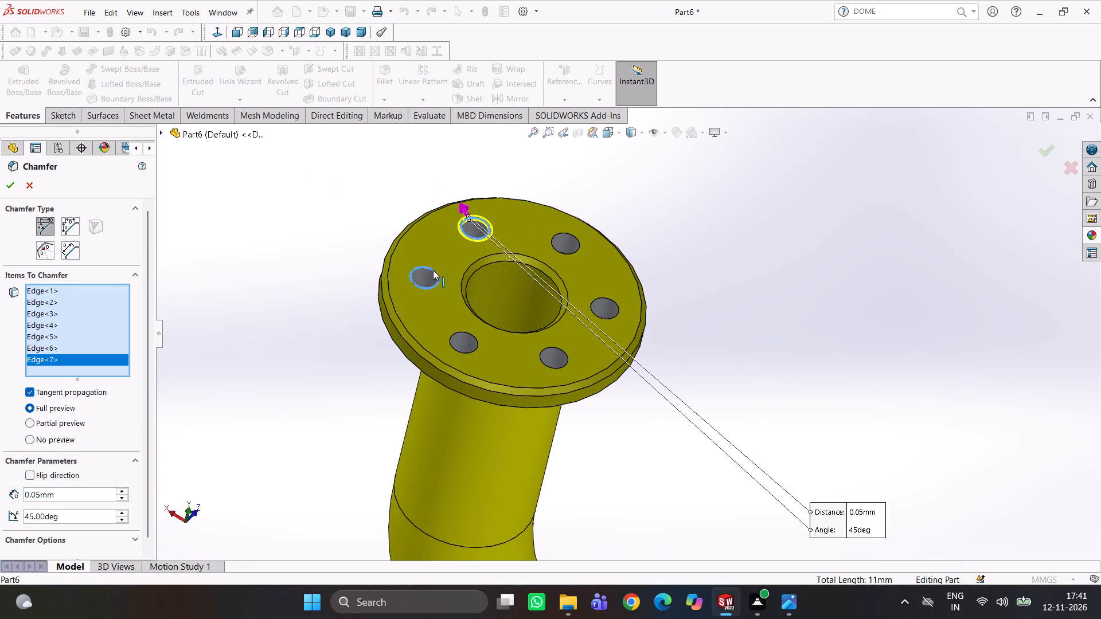
scroll(446, 278, "up", 3)
scroll(526, 308, "down", 2)
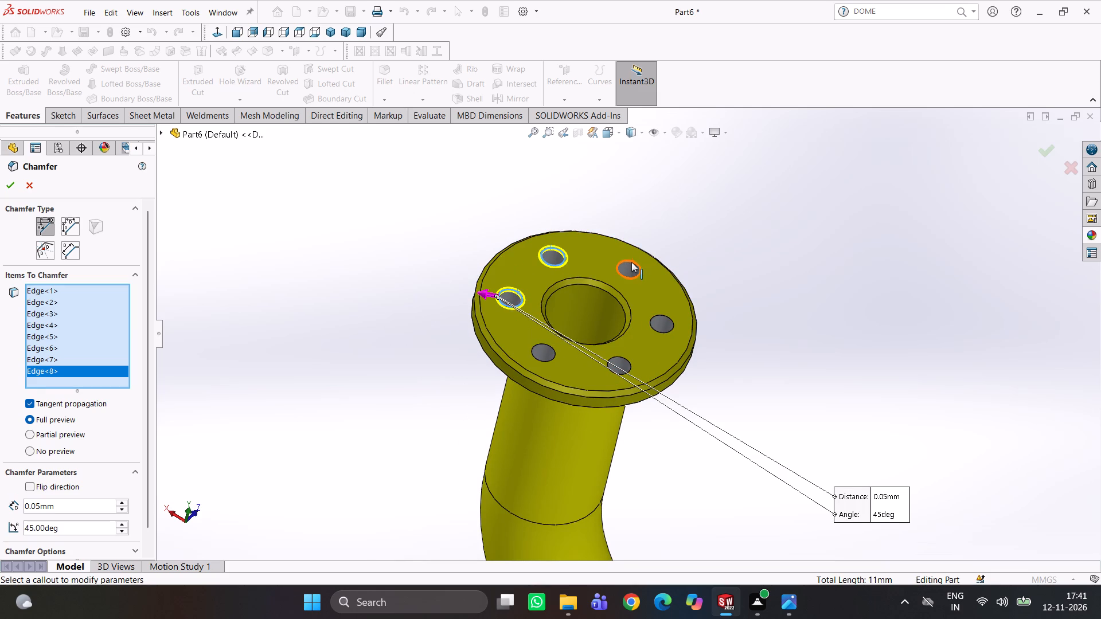
left_click(632, 261)
Add the upper flange's other three bolt-hole edges to the 0.05 mm chamfer and apply it.
scroll(645, 316, "down", 2)
scroll(646, 319, "up", 7)
scroll(646, 319, "down", 7)
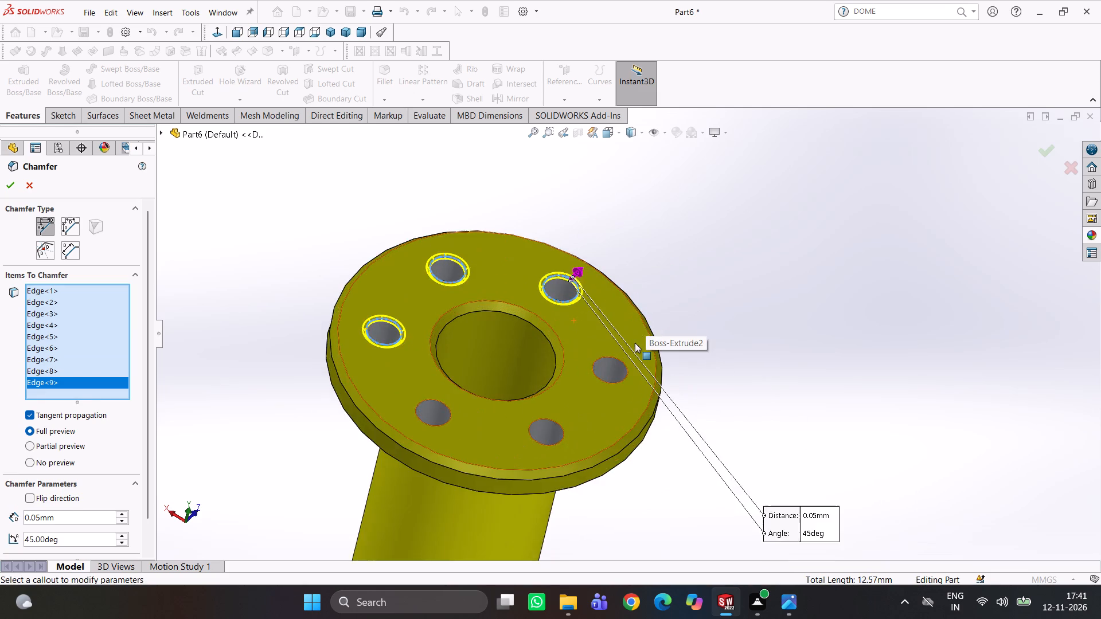
scroll(631, 362, "up", 7)
scroll(626, 368, "down", 7)
scroll(575, 347, "down", 4)
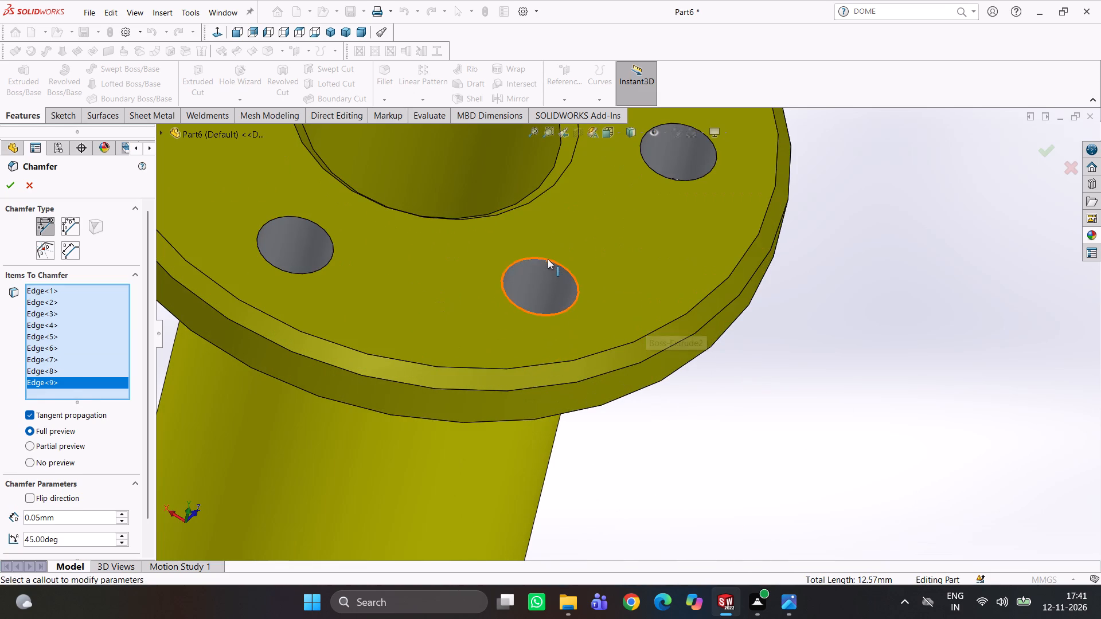
left_click(548, 259)
scroll(627, 206, "up", 2)
scroll(627, 206, "down", 3)
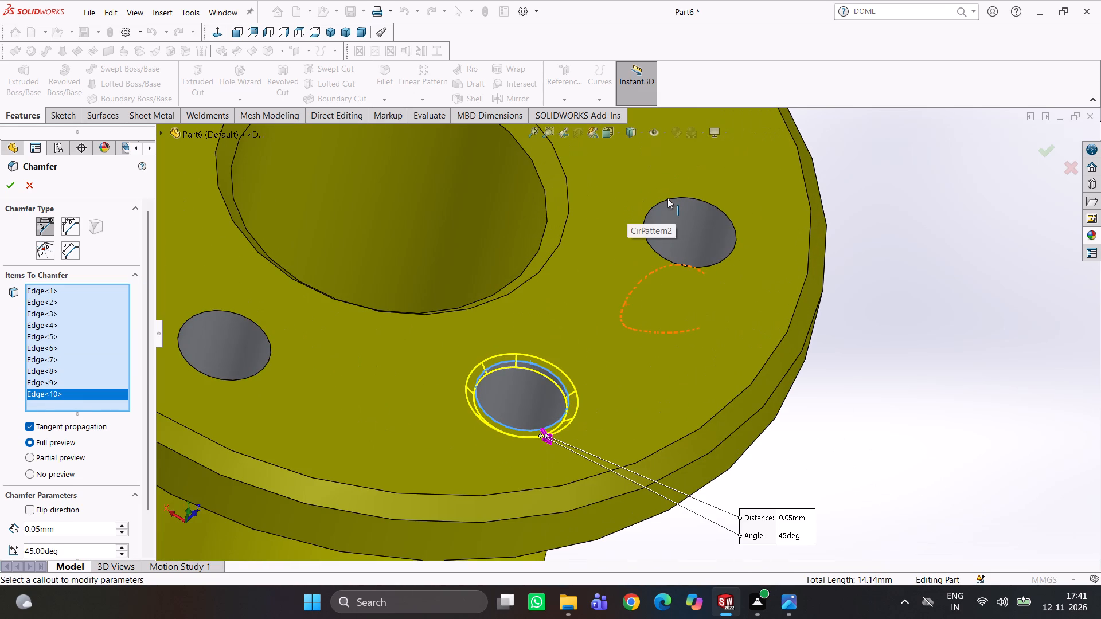
left_click(667, 198)
scroll(603, 229, "up", 5)
scroll(555, 286, "up", 3)
scroll(536, 335, "down", 4)
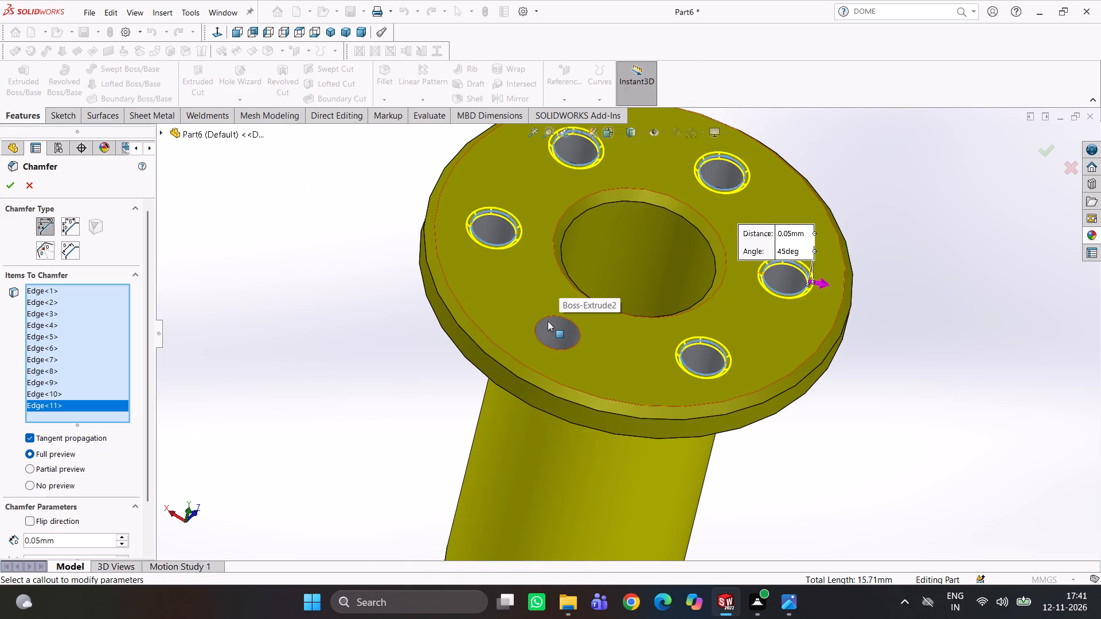
left_click(549, 314)
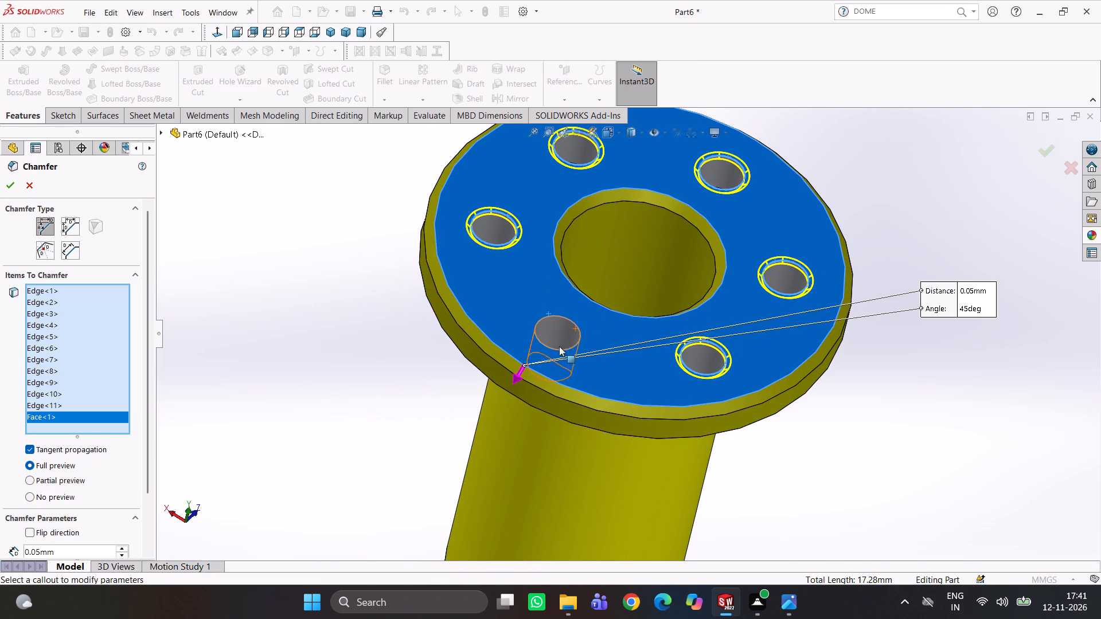
left_click(527, 354)
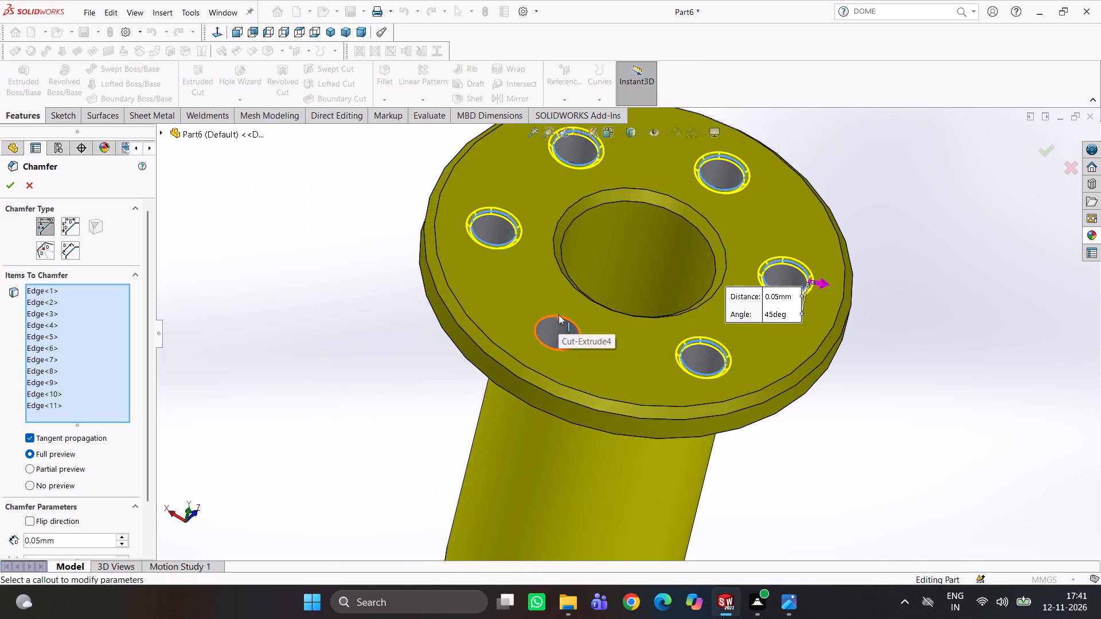
left_click(559, 315)
scroll(578, 310, "up", 11)
scroll(538, 406, "down", 2)
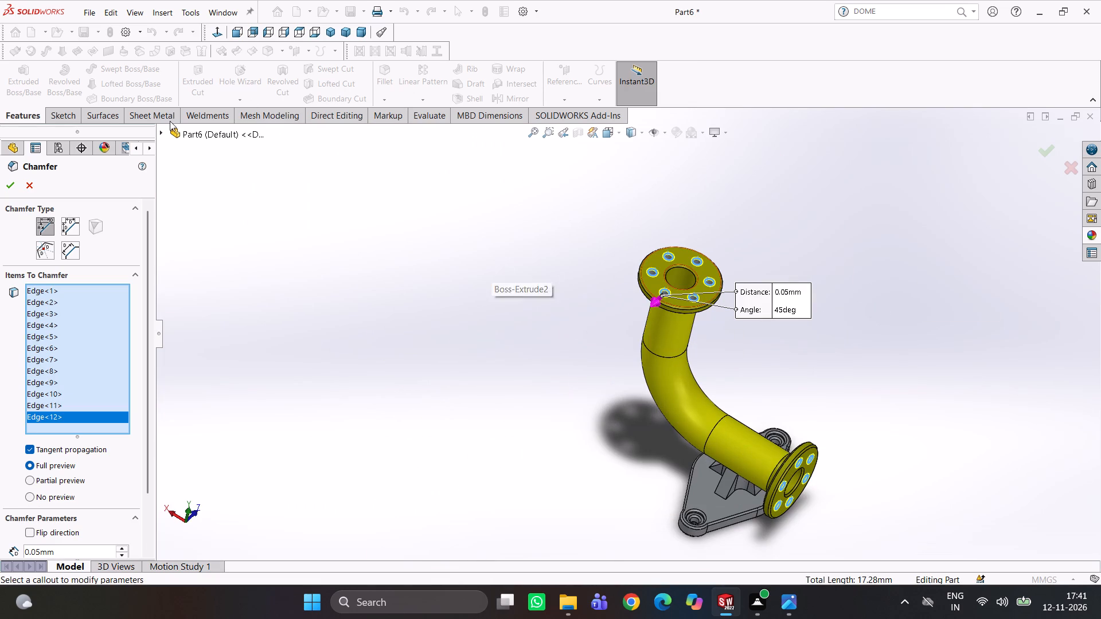
left_click(15, 190)
Examine the chamfered bolt holes on both flanges and the pipe bend from several angles.
scroll(575, 279, "up", 5)
scroll(723, 330, "up", 6)
scroll(651, 406, "down", 6)
scroll(694, 220, "down", 3)
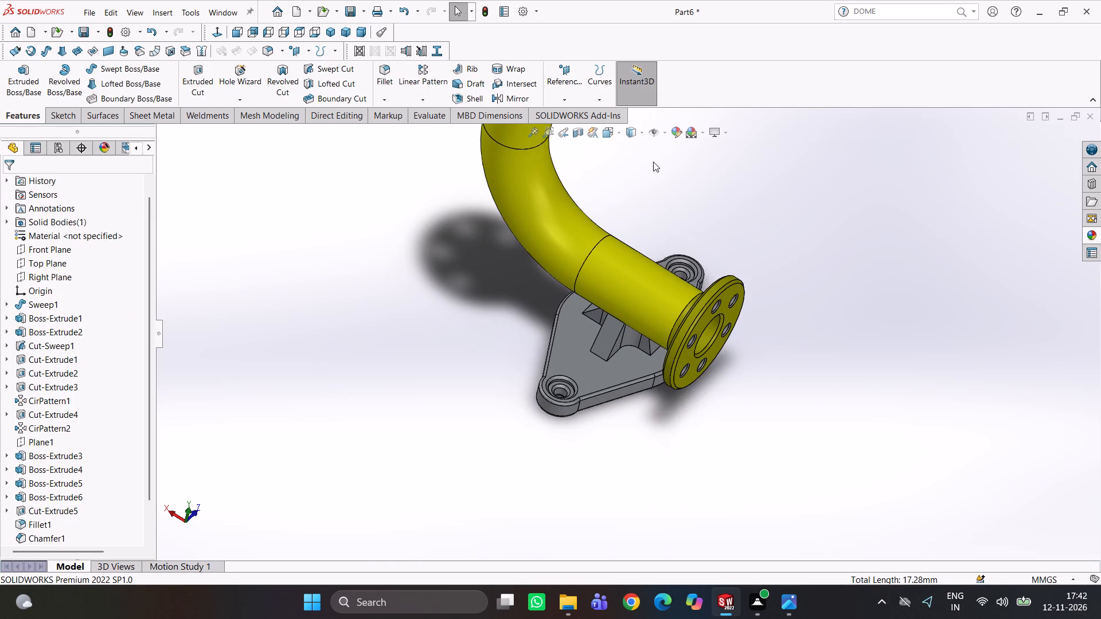
scroll(653, 162, "up", 4)
scroll(614, 112, "down", 4)
scroll(545, 240, "down", 9)
scroll(622, 214, "down", 3)
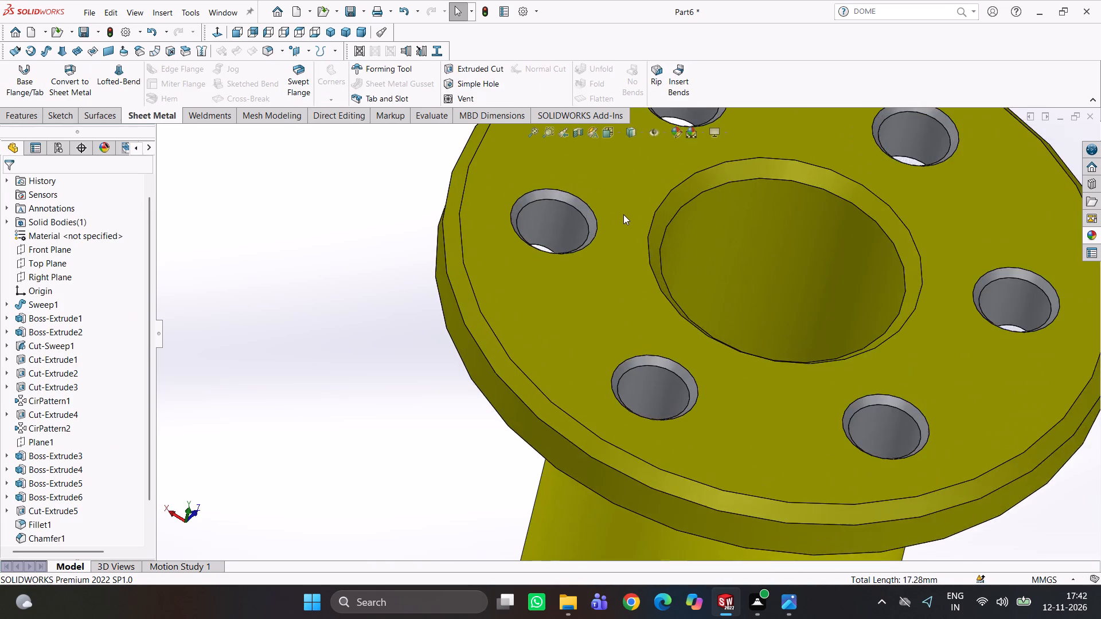
scroll(653, 217, "up", 11)
scroll(643, 421, "up", 4)
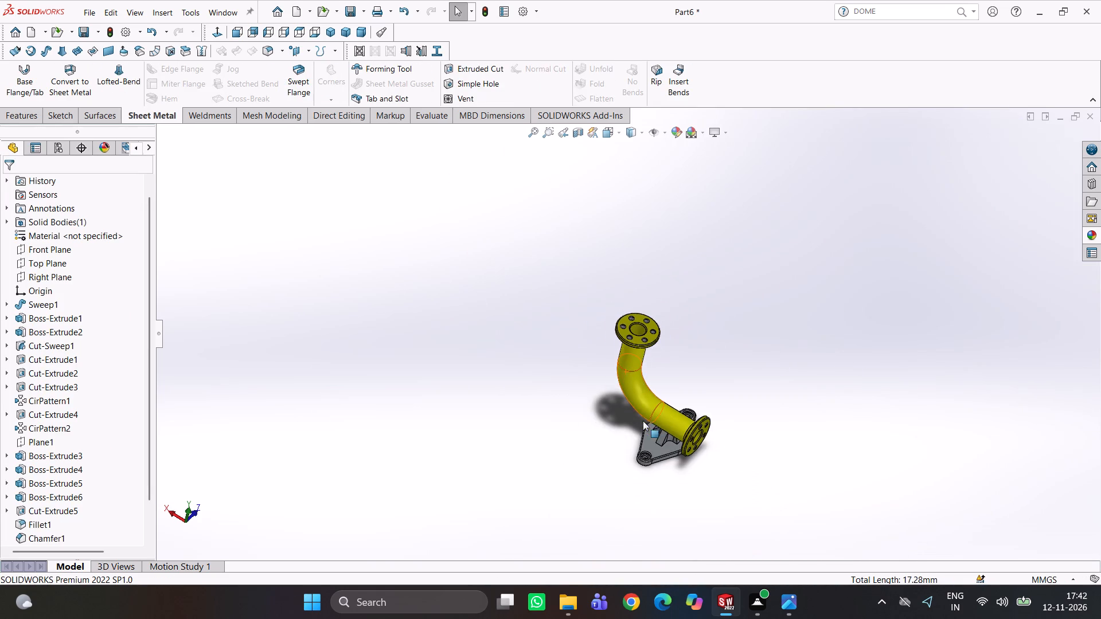
scroll(701, 454, "down", 4)
middle_click_drag(698, 432, 663, 400)
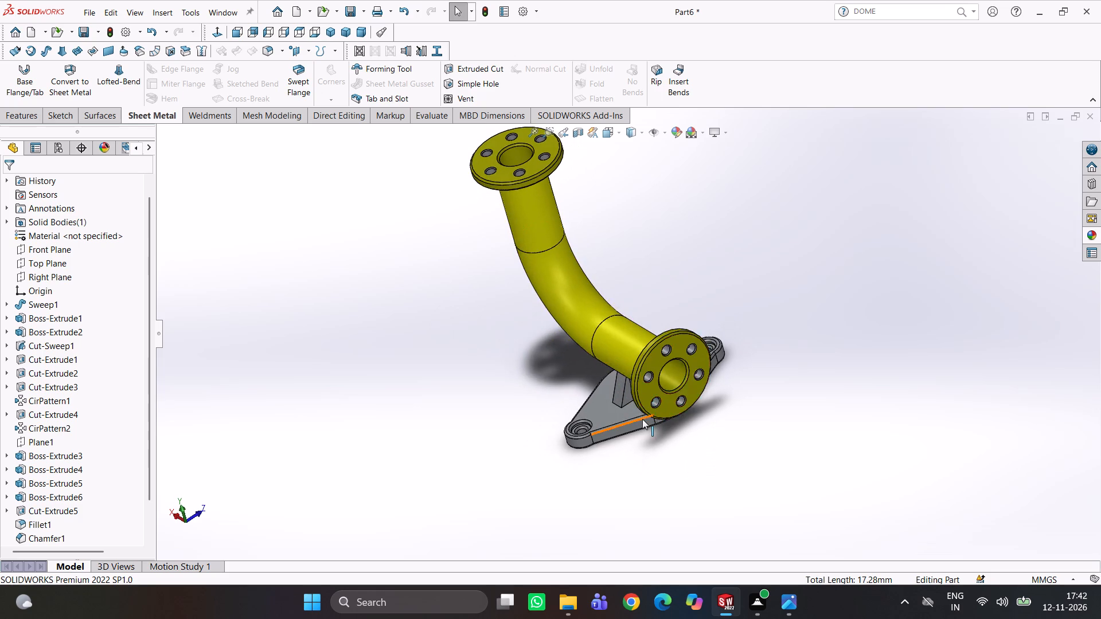
scroll(644, 419, "down", 3)
middle_click_drag(681, 403, 667, 364)
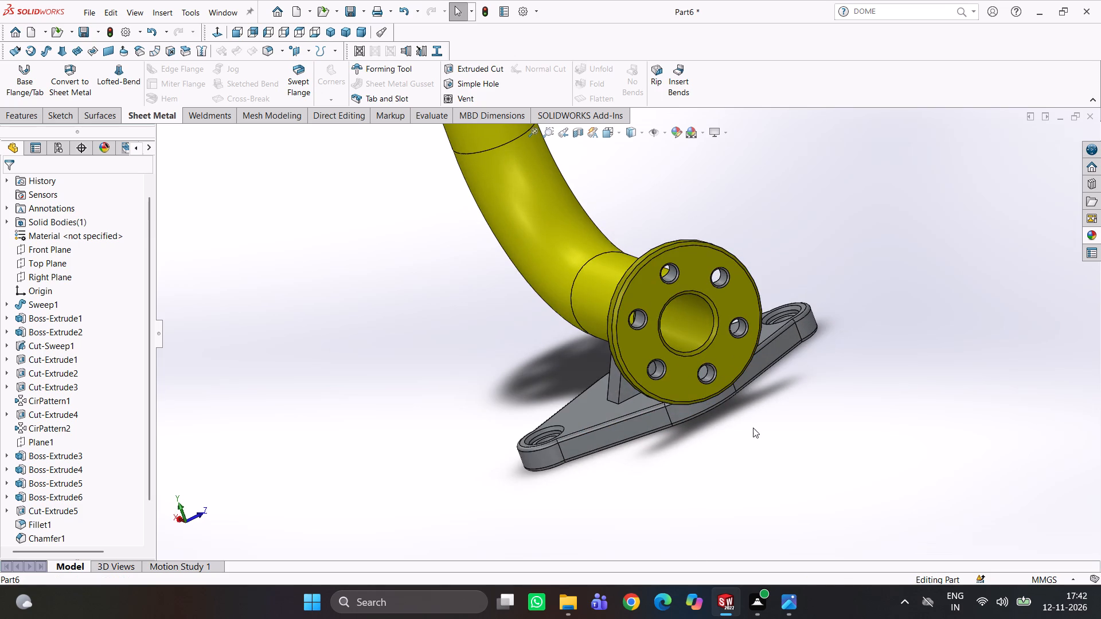
scroll(750, 426, "down", 3)
scroll(615, 242, "down", 5)
middle_click_drag(630, 253, 610, 236)
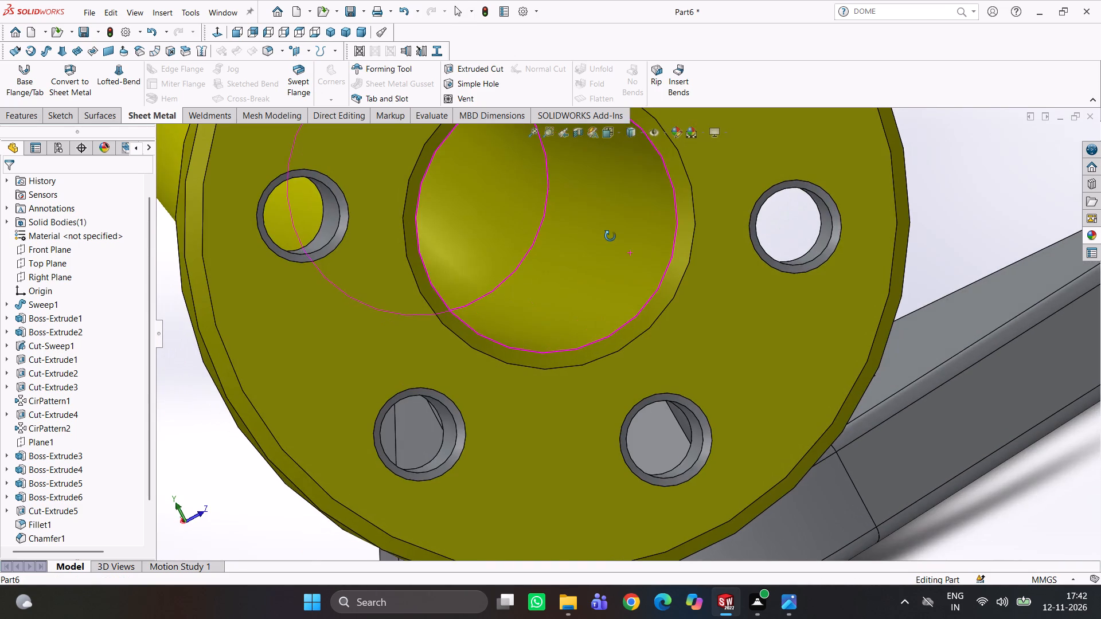
middle_click_drag(610, 236, 607, 238)
scroll(521, 257, "up", 6)
middle_click_drag(588, 264, 659, 266)
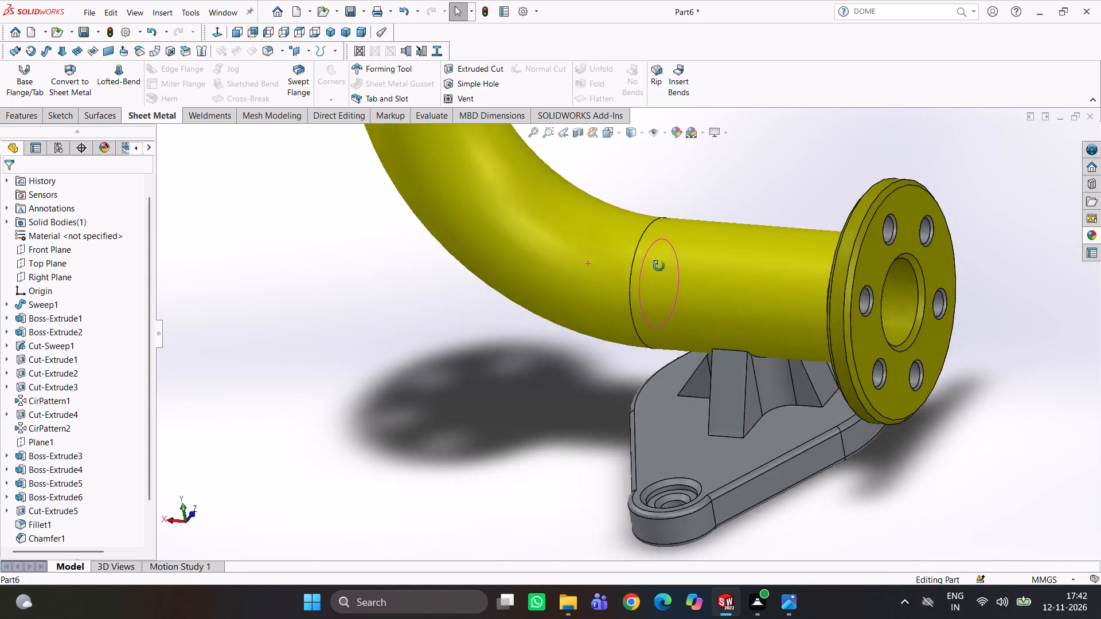
middle_click_drag(659, 266, 663, 265)
scroll(660, 268, "up", 4)
middle_click_drag(701, 279, 708, 304)
scroll(624, 259, "up", 3)
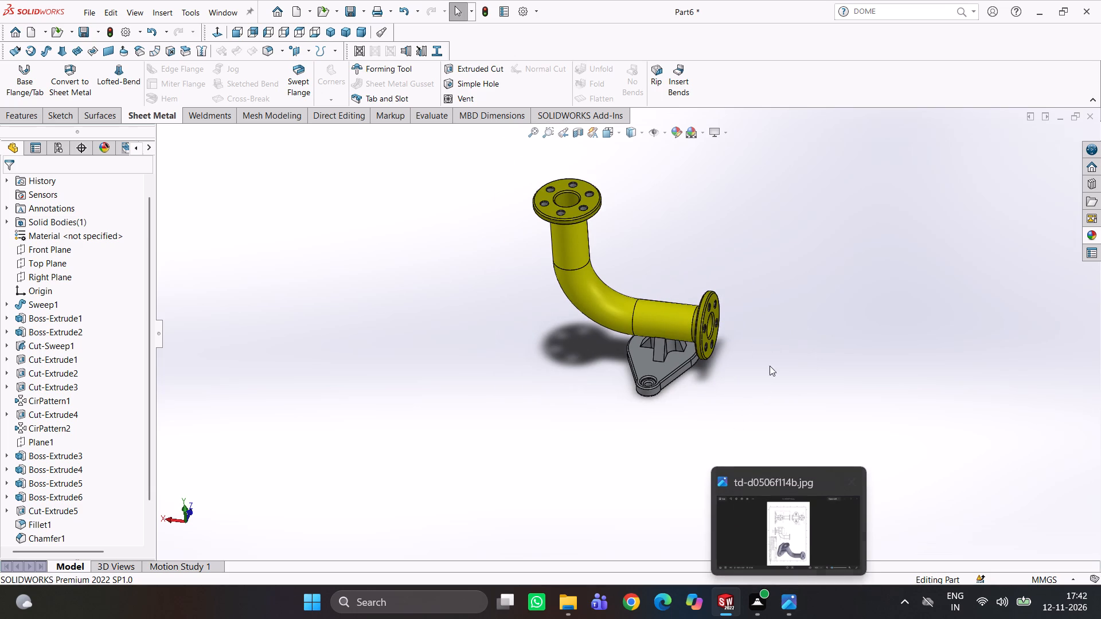
Examine the whole pipe bend, then the ribbed support and underside of the mounting plate near the lower flange.
left_click(850, 255)
middle_click_drag(801, 336, 826, 246)
scroll(802, 336, "up", 1)
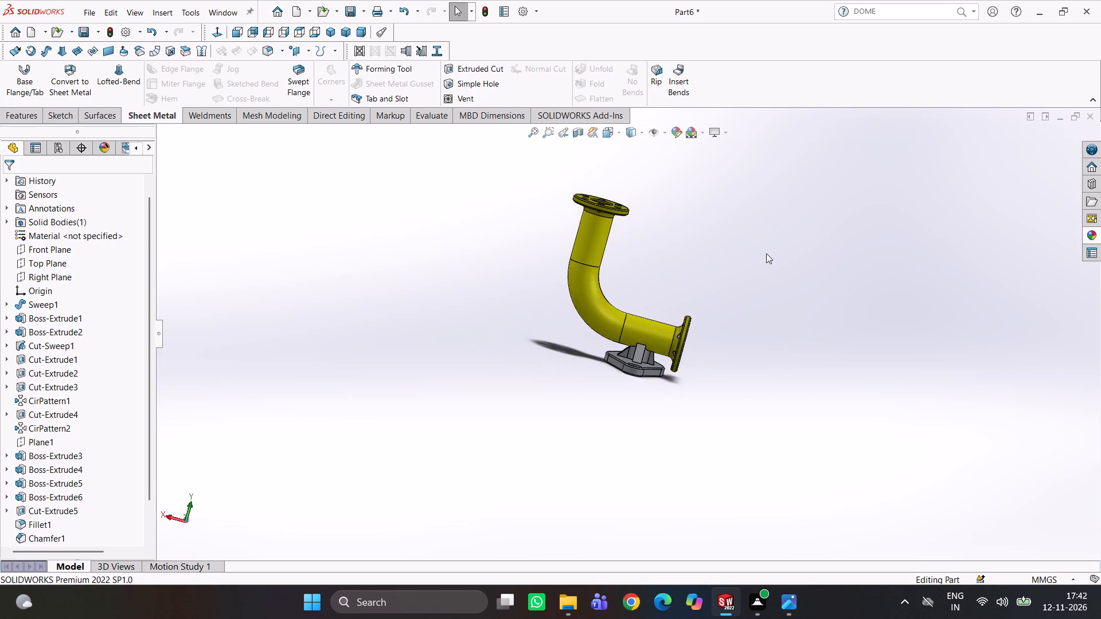
scroll(779, 346, "down", 2)
scroll(753, 330, "up", 1)
middle_click_drag(753, 330, 686, 277)
scroll(608, 332, "down", 3)
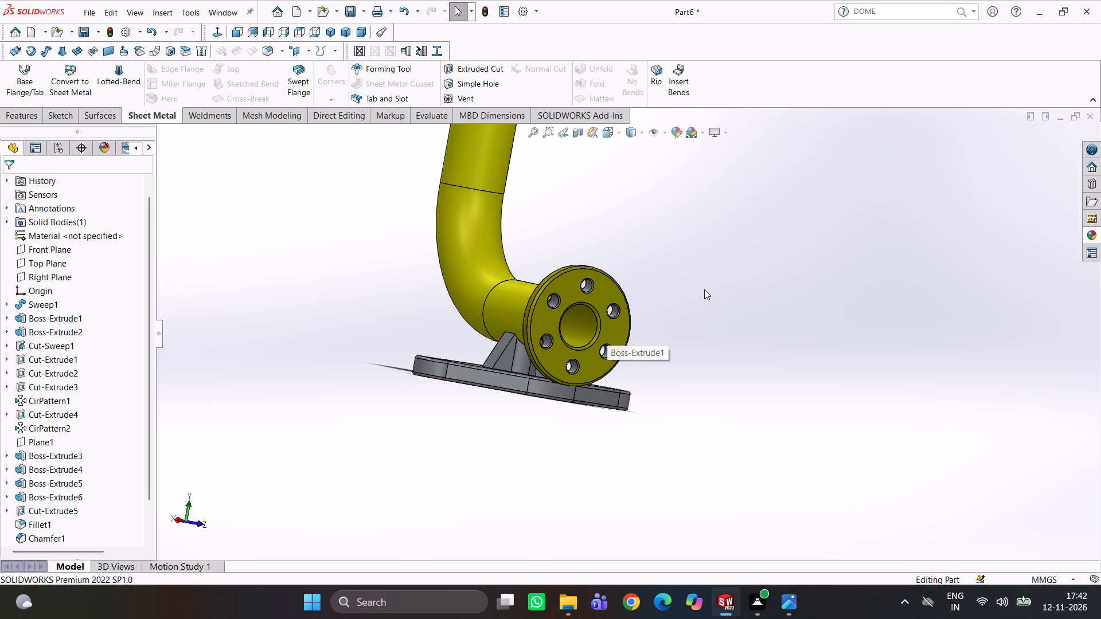
scroll(663, 288, "up", 2)
scroll(654, 289, "down", 1)
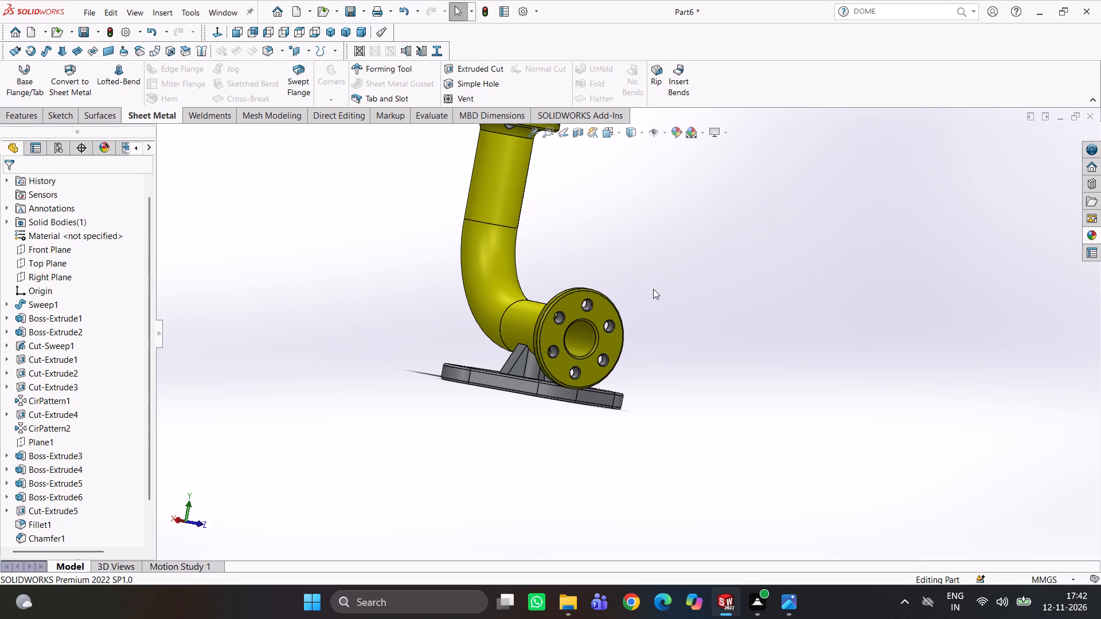
scroll(571, 353, "down", 4)
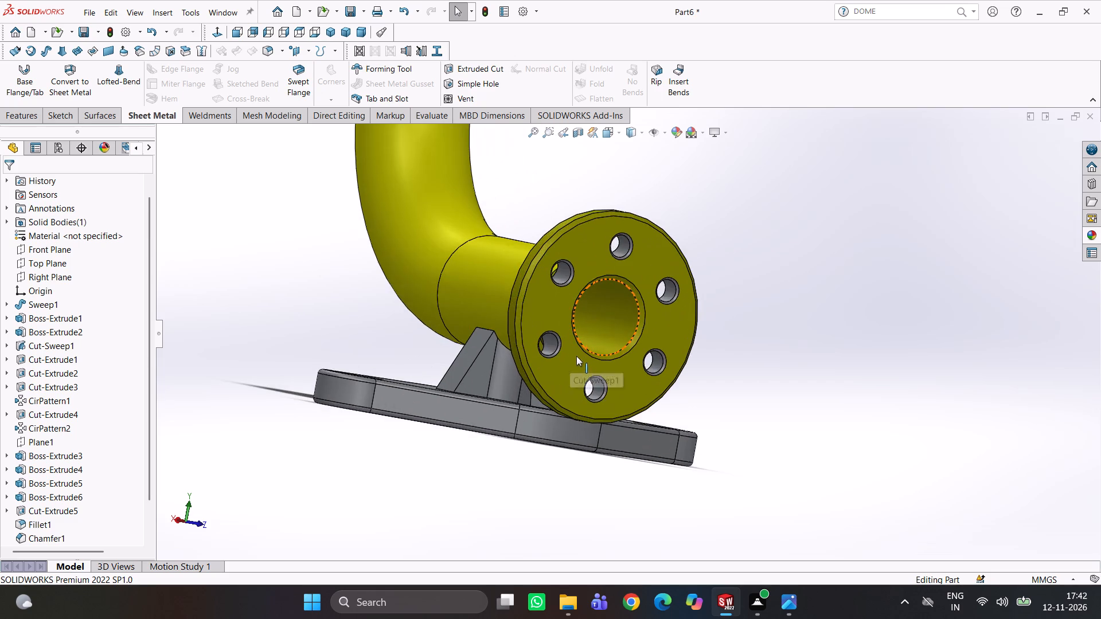
middle_click_drag(580, 361, 636, 375)
scroll(516, 365, "down", 2)
middle_click_drag(517, 363, 524, 359)
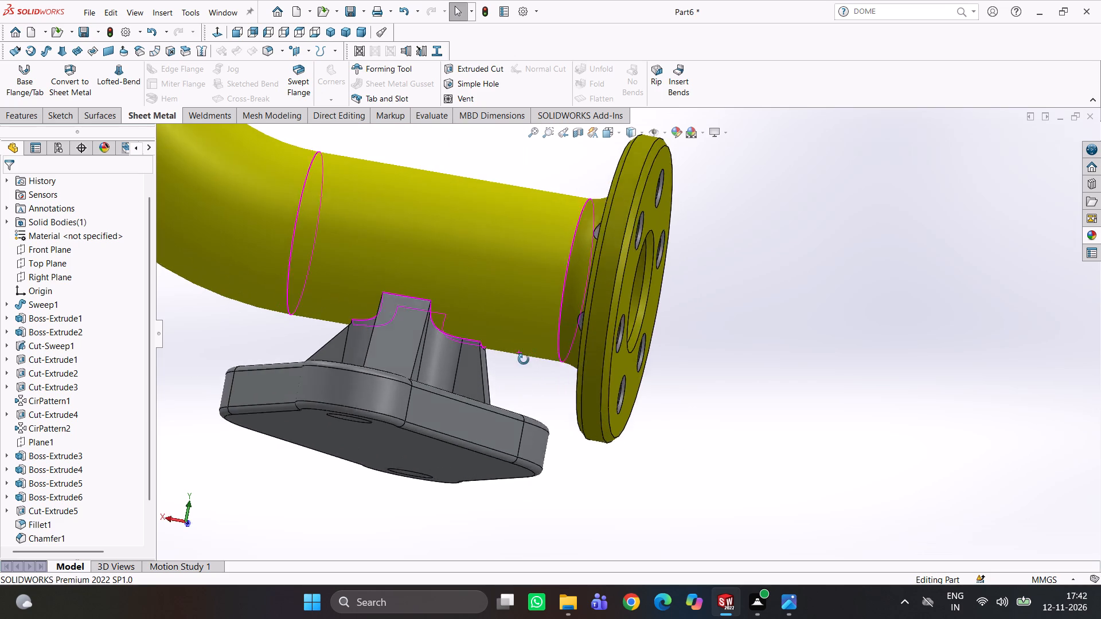
Examine the pipe bend's full shape and the underside of the flange at its upper end.
middle_click_drag(524, 359, 554, 372)
scroll(553, 369, "up", 7)
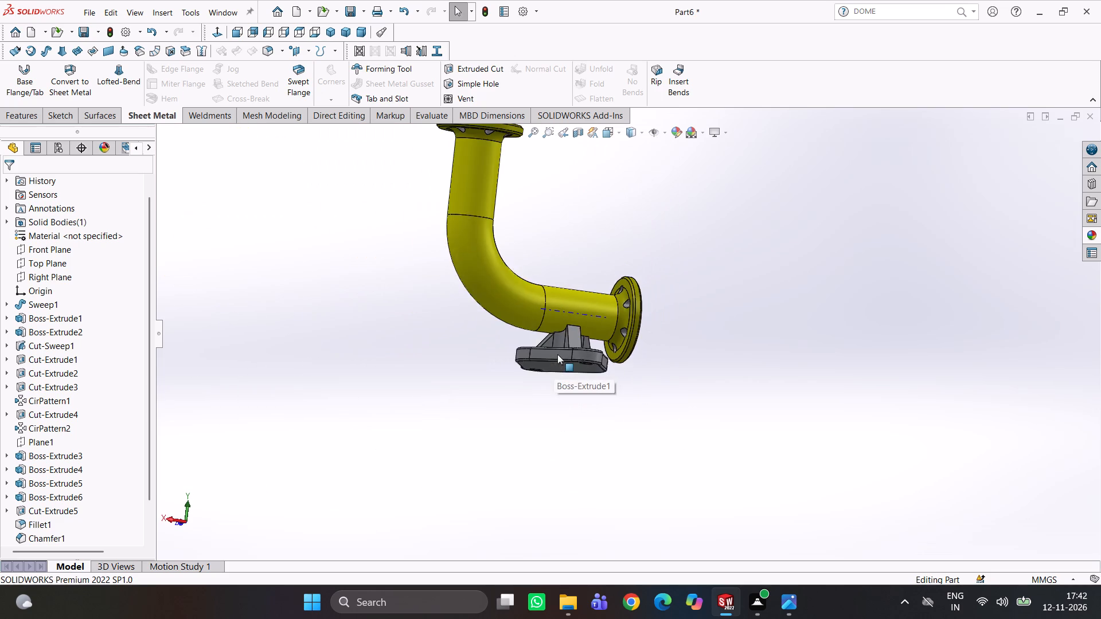
scroll(557, 354, "up", 2)
scroll(530, 232, "down", 9)
middle_click_drag(682, 241, 619, 236)
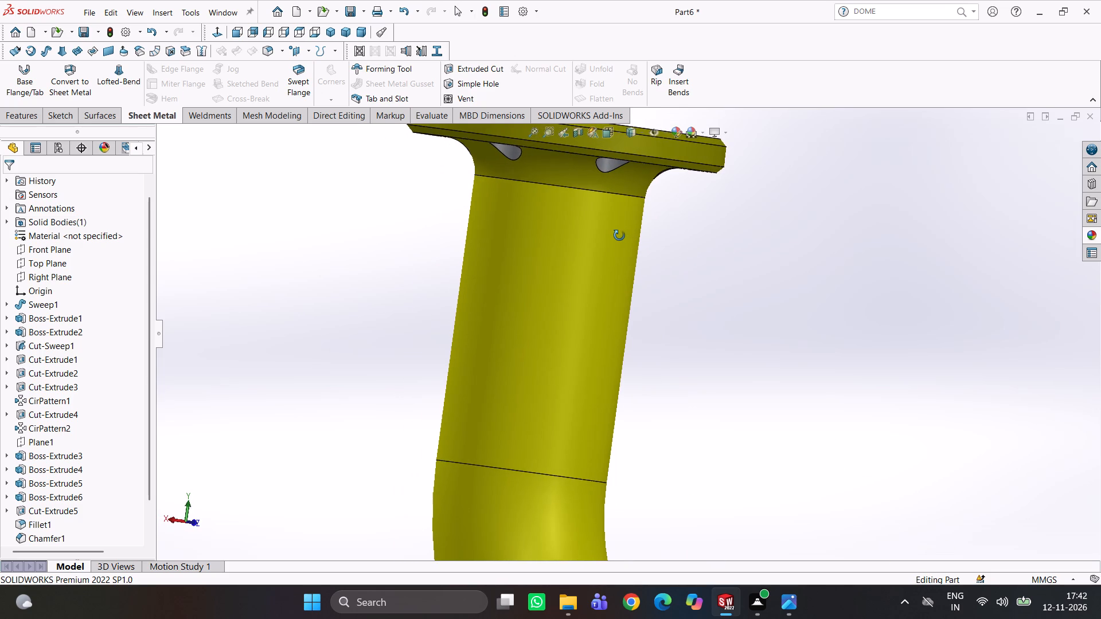
middle_click_drag(619, 236, 664, 242)
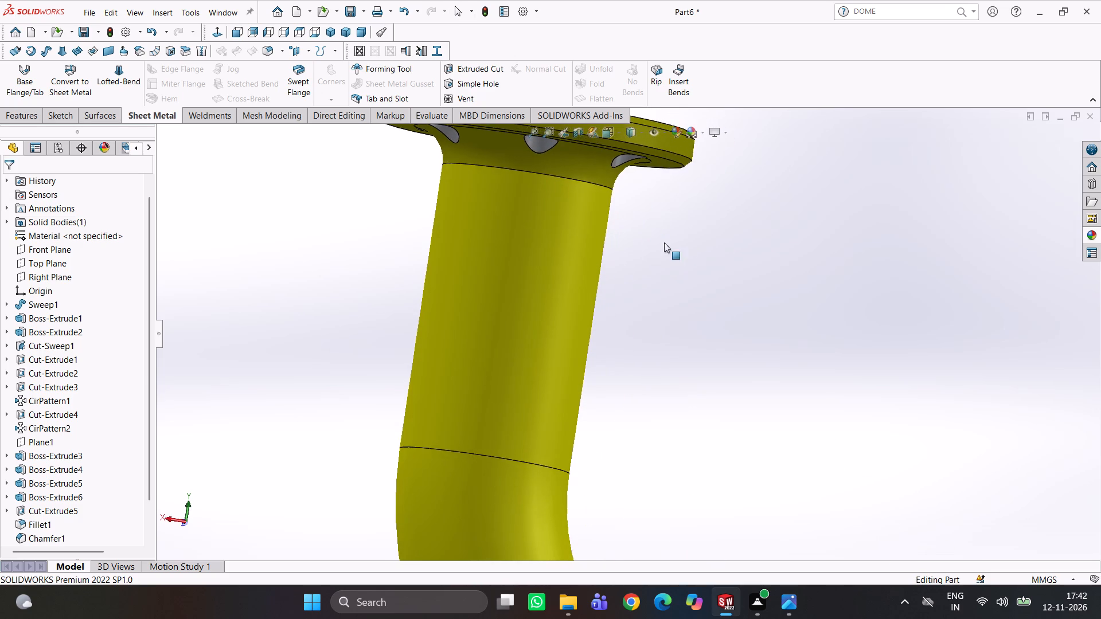
scroll(665, 242, "up", 8)
scroll(700, 432, "down", 4)
scroll(700, 463, "up", 2)
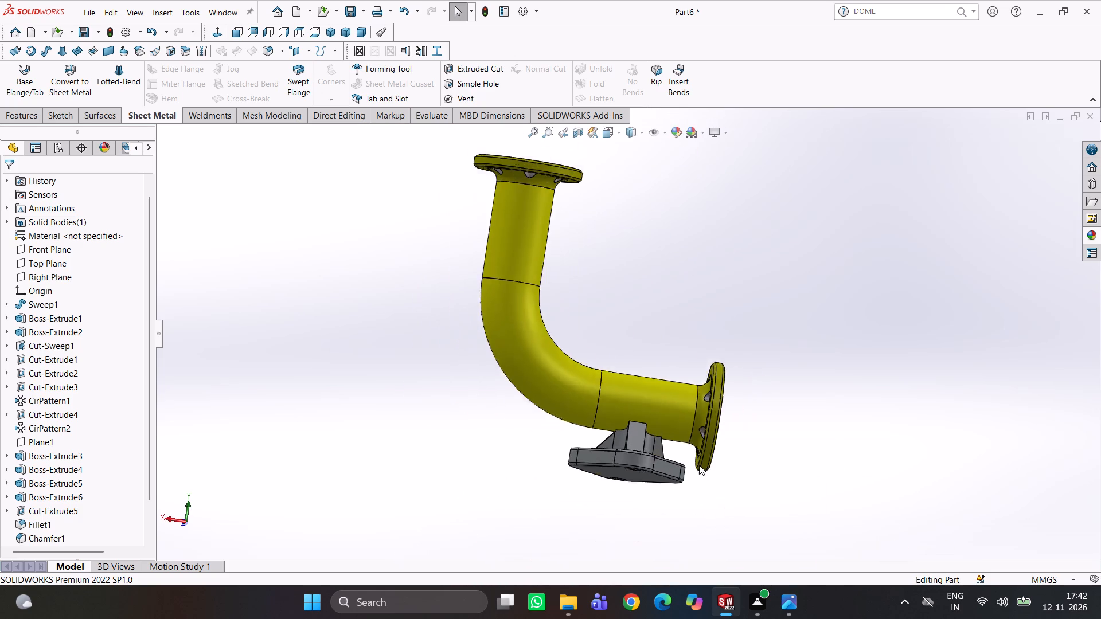
scroll(699, 465, "up", 3)
Examine the lower flange's bolt holes and bore face-on, along with the overall pipe bend.
middle_click_drag(688, 464, 579, 409)
scroll(583, 381, "down", 4)
middle_click_drag(610, 399, 606, 423)
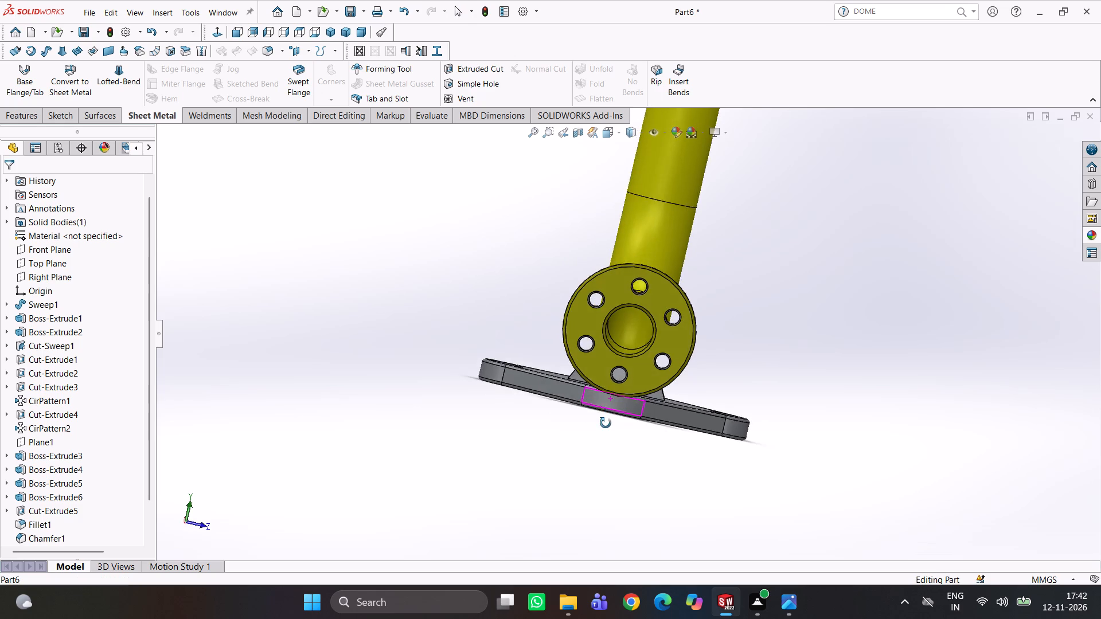
middle_click_drag(606, 423, 604, 428)
scroll(638, 359, "down", 5)
scroll(622, 299, "down", 4)
scroll(618, 303, "up", 1)
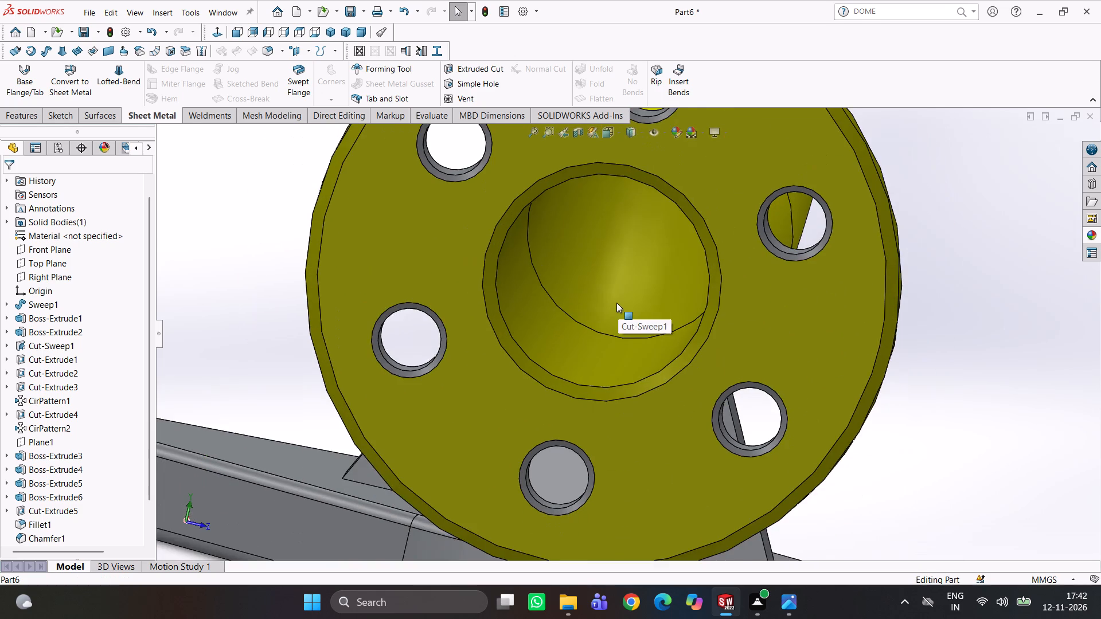
scroll(616, 303, "up", 7)
middle_click_drag(690, 307, 651, 304)
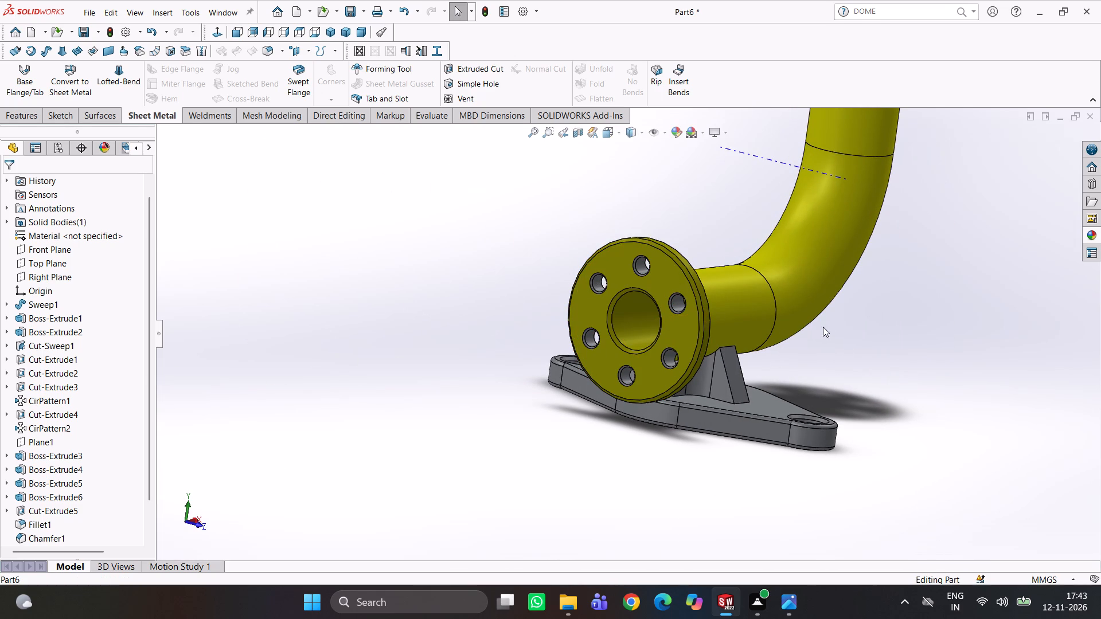
scroll(802, 341, "up", 4)
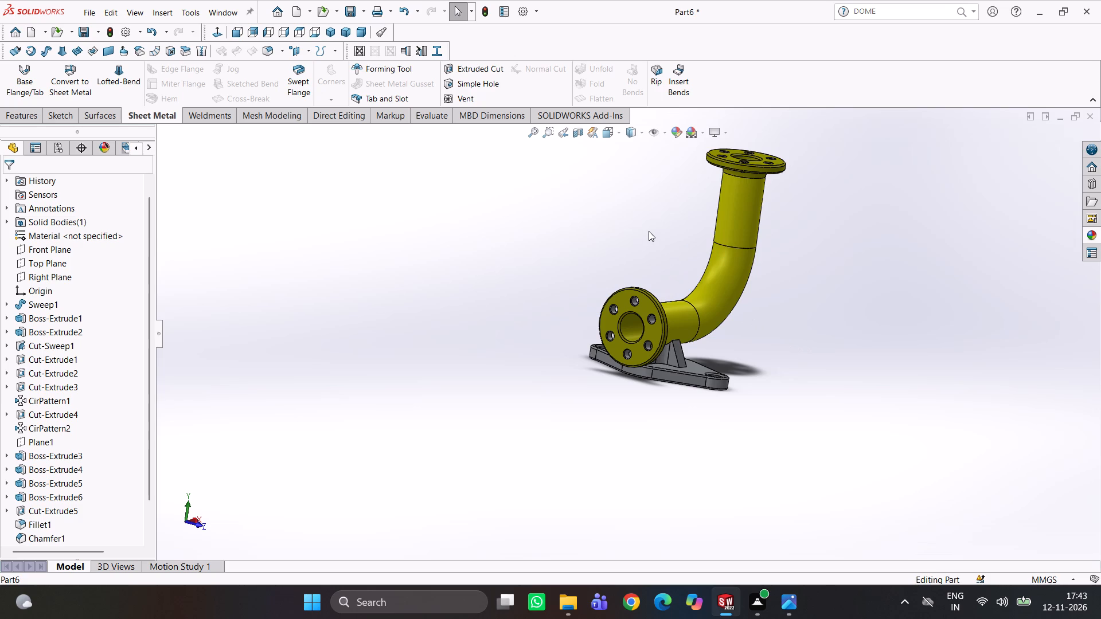
left_click(649, 231)
scroll(747, 213, "down", 2)
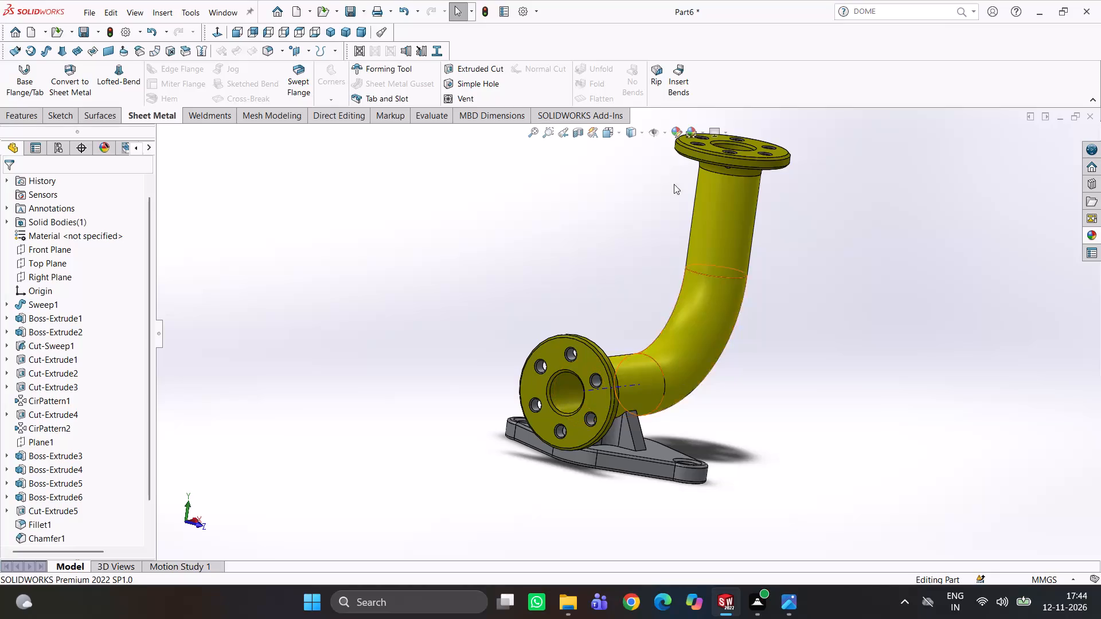
Examine a counterbored hole and the filleted edges at the rounded end of the mounting plate.
scroll(686, 281, "up", 2)
scroll(579, 510, "down", 3)
middle_click_drag(609, 400, 528, 373)
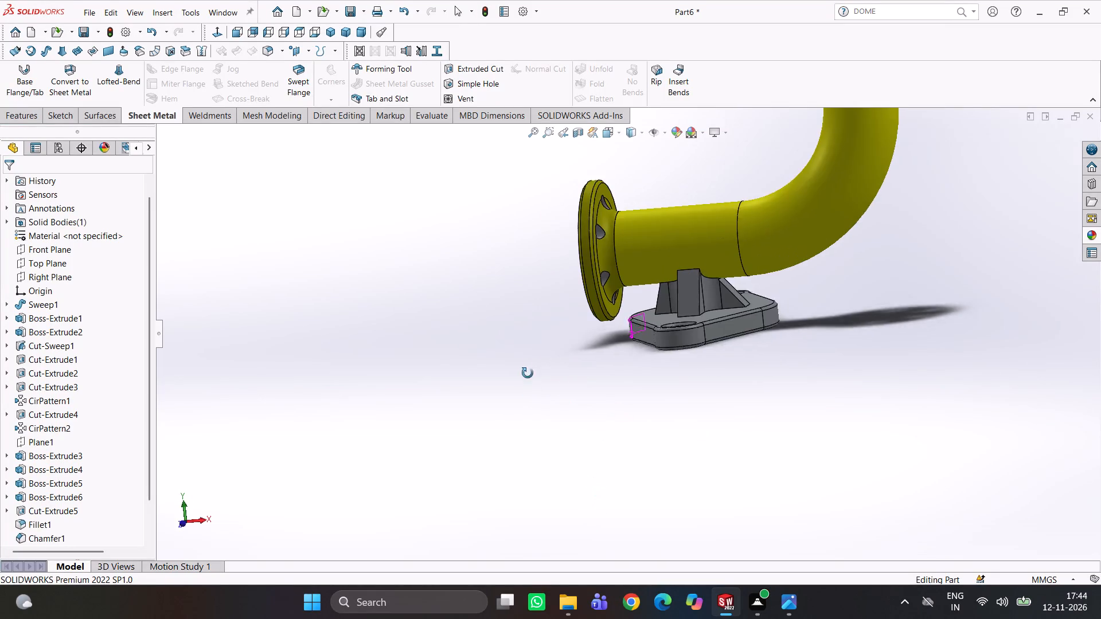
middle_click_drag(528, 373, 528, 368)
scroll(683, 320, "down", 6)
middle_click_drag(693, 326, 704, 430)
scroll(623, 318, "down", 4)
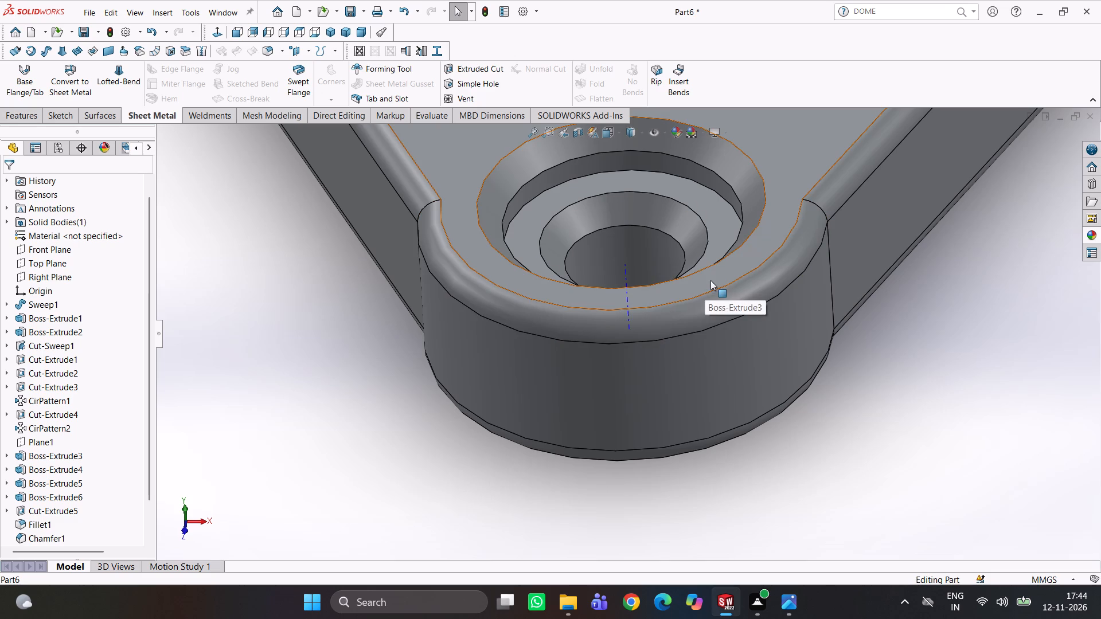
scroll(671, 327, "up", 3)
middle_click_drag(616, 320, 637, 365)
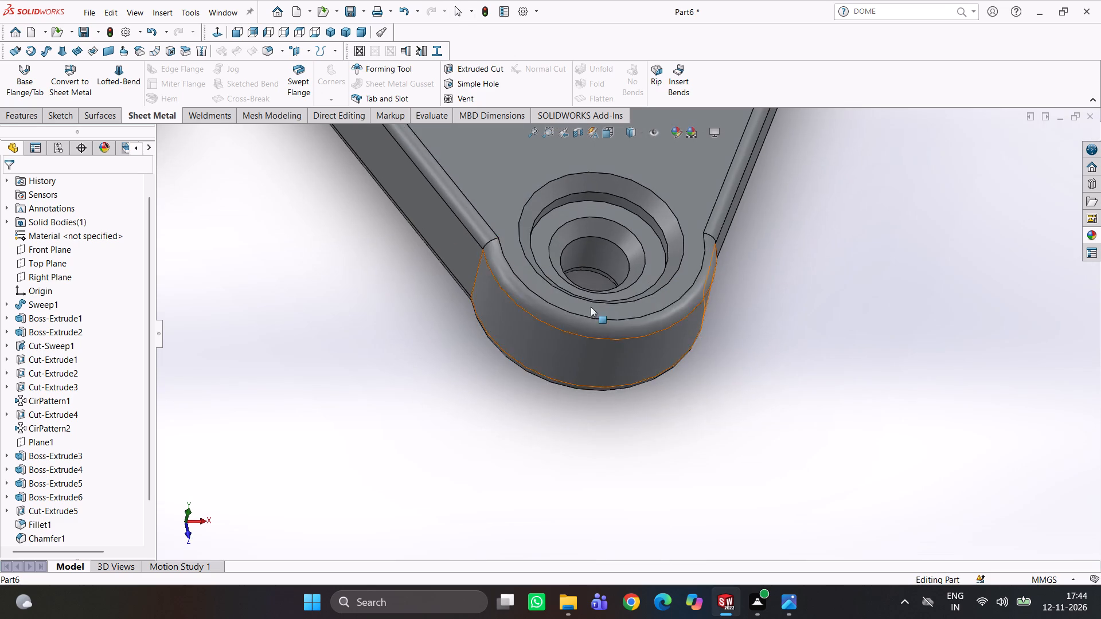
scroll(509, 250, "down", 3)
middle_click_drag(527, 252, 567, 221)
scroll(471, 286, "up", 3)
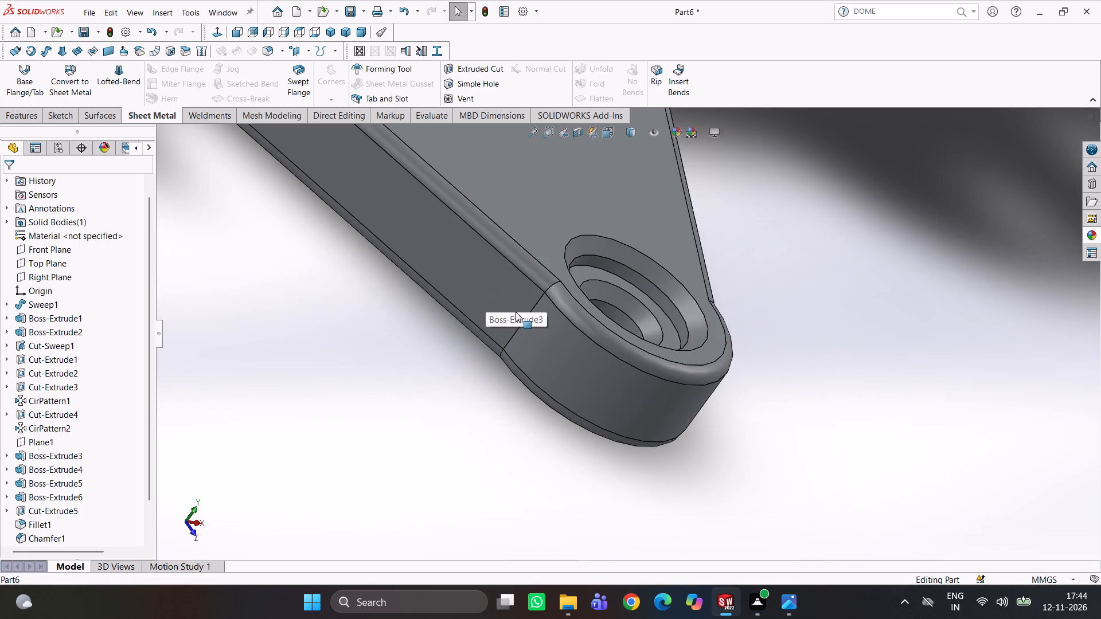
Examine the mounting plate's underside and the ribbed support where it meets the pipe beside the lower flange.
middle_click_drag(516, 312, 561, 191)
scroll(545, 301, "up", 3)
middle_click_drag(552, 302, 535, 325)
scroll(549, 318, "up", 4)
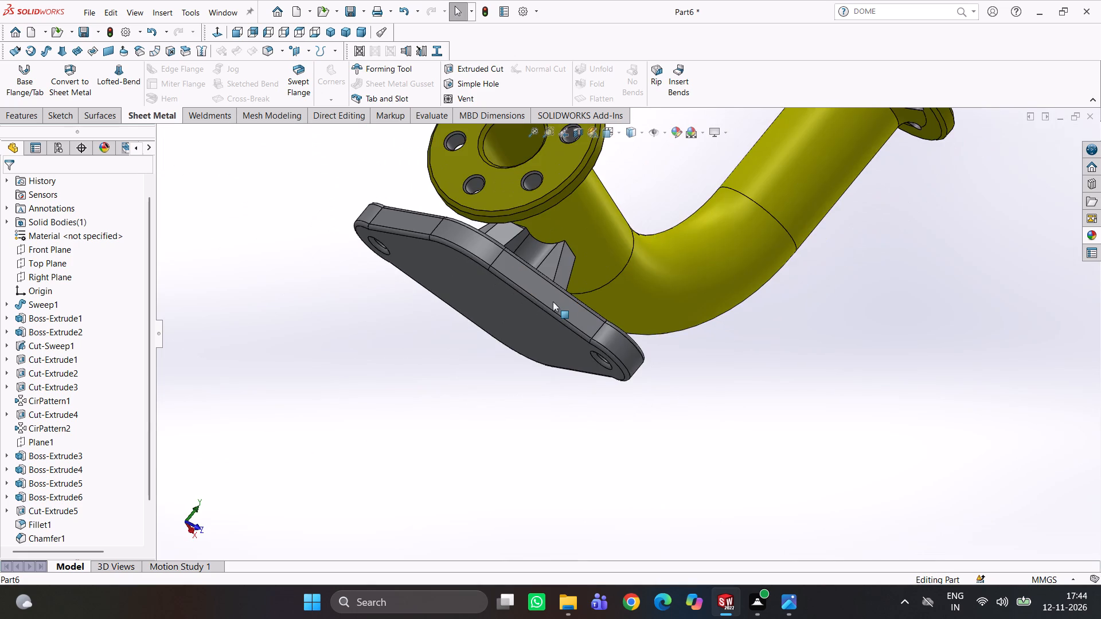
middle_click_drag(536, 287, 541, 326)
scroll(518, 242, "down", 6)
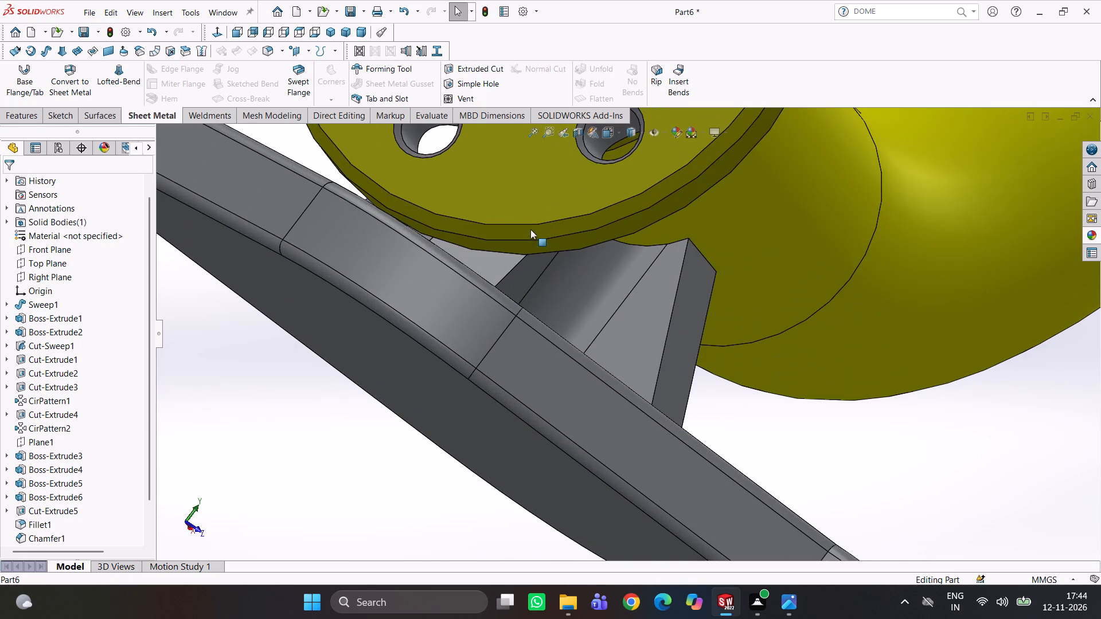
middle_click_drag(529, 224, 537, 284)
scroll(545, 264, "up", 10)
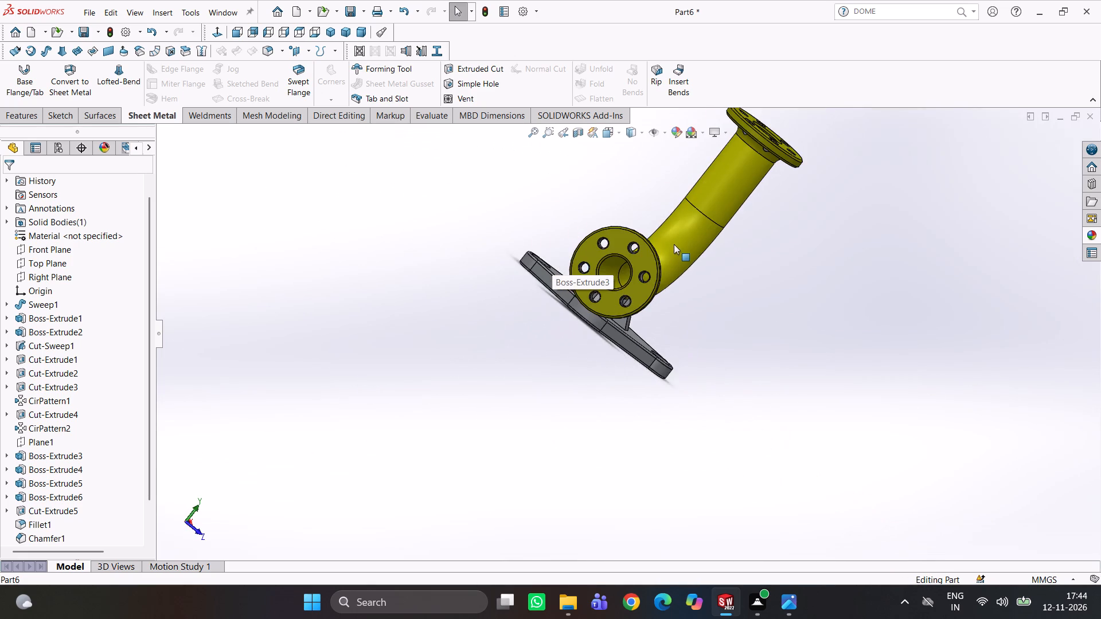
scroll(677, 236, "down", 2)
scroll(677, 236, "up", 1)
scroll(705, 228, "down", 2)
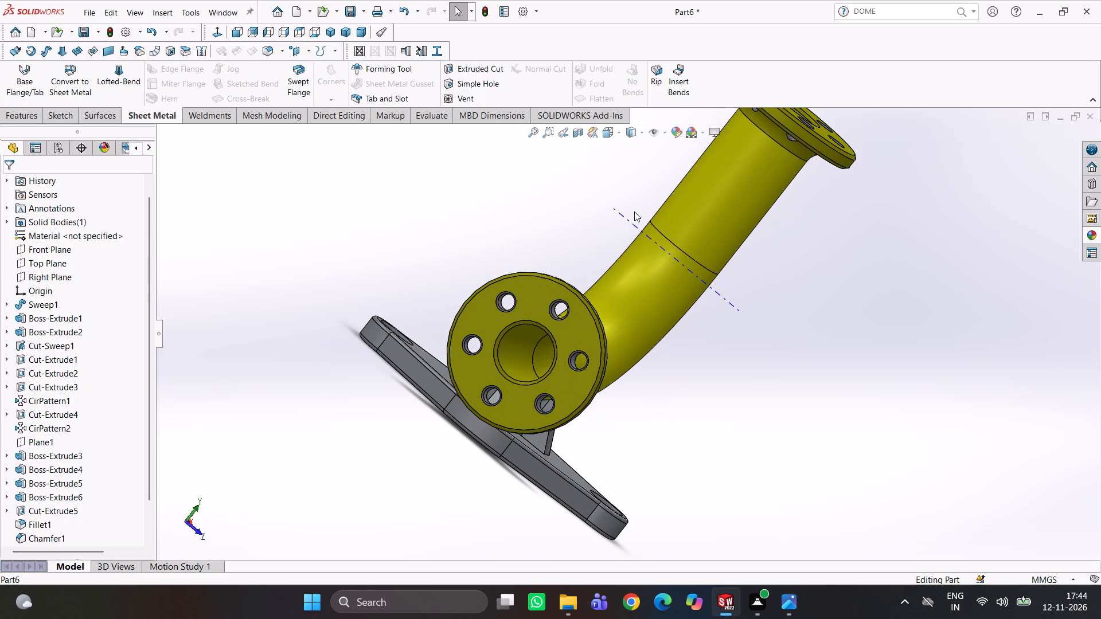
Examine the upper flange's bolt holes and bore, and the pipe bend from the side.
left_click(626, 217)
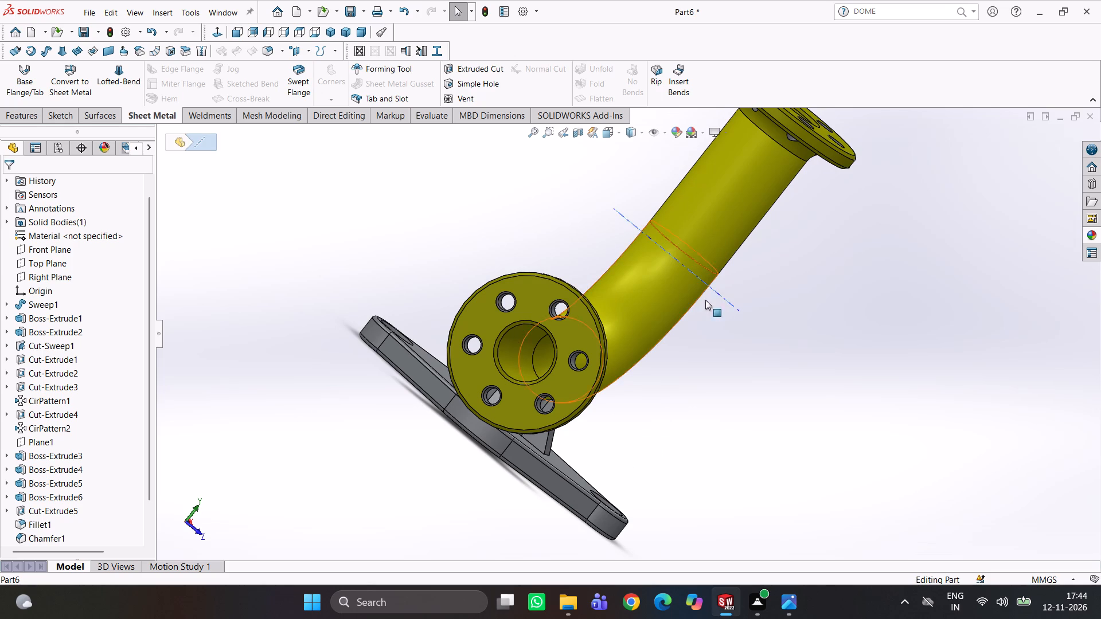
left_click(803, 291)
scroll(798, 286, "up", 1)
middle_click_drag(786, 292, 731, 305)
scroll(720, 217, "up", 2)
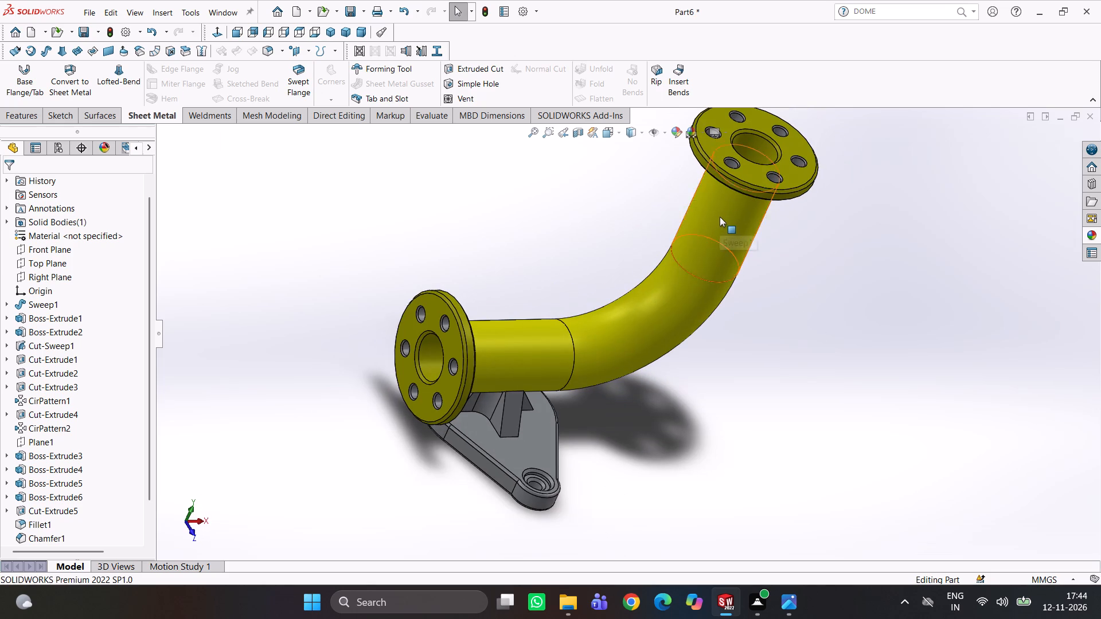
scroll(734, 205, "down", 2)
middle_click_drag(678, 210, 649, 256)
scroll(649, 255, "down", 4)
middle_click_drag(651, 250, 654, 298)
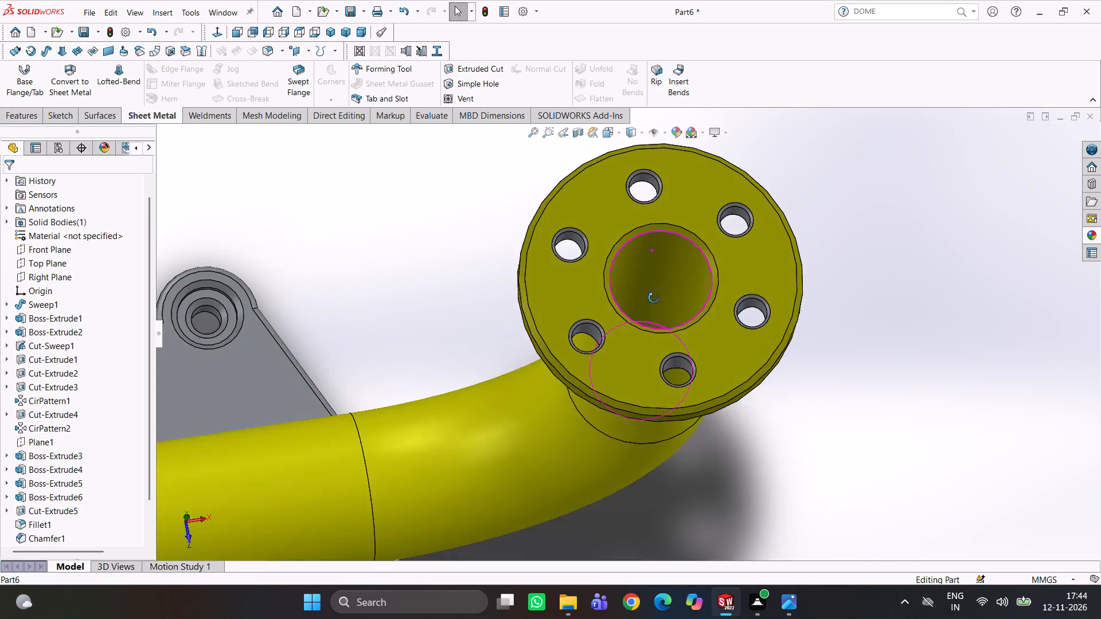
middle_click_drag(654, 298, 651, 342)
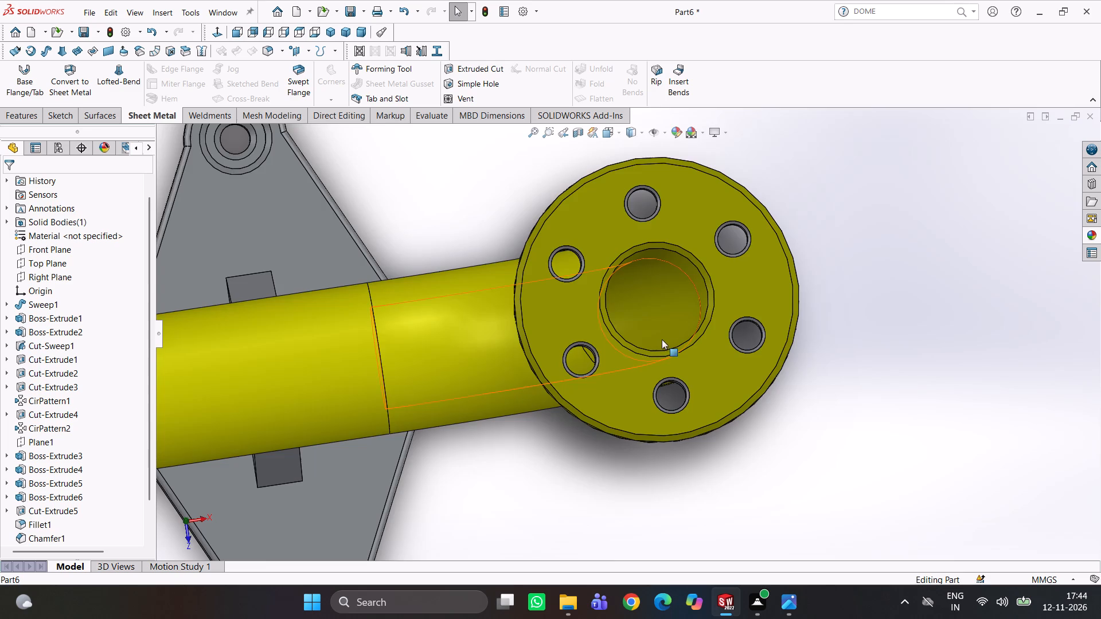
scroll(661, 333, "down", 4)
middle_click_drag(654, 320, 633, 291)
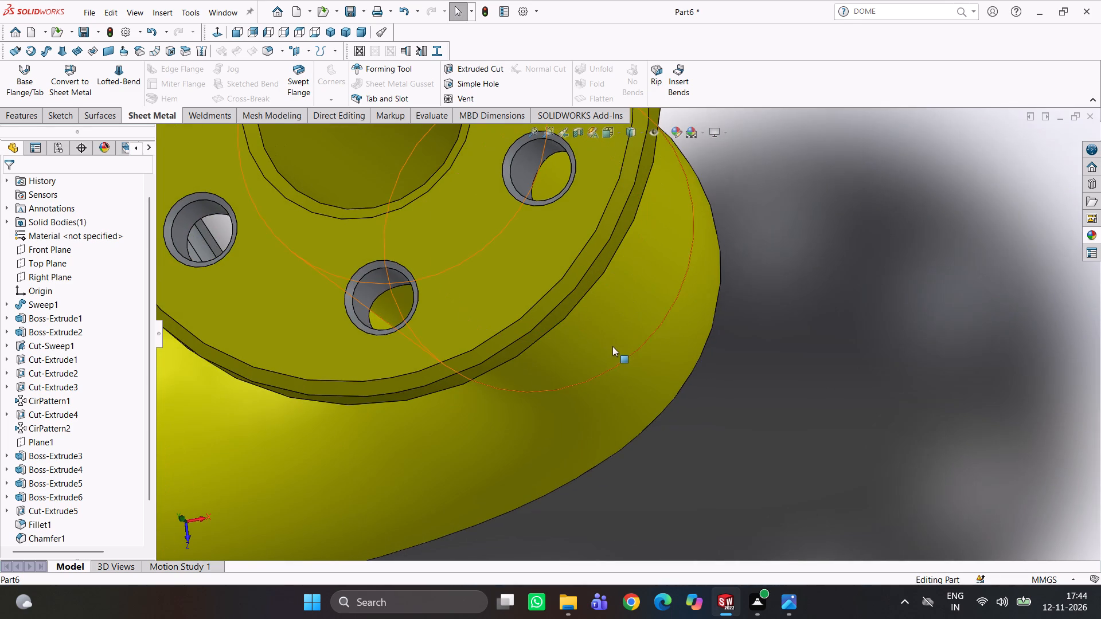
scroll(599, 348, "up", 3)
middle_click_drag(592, 350, 552, 224)
scroll(541, 375, "up", 8)
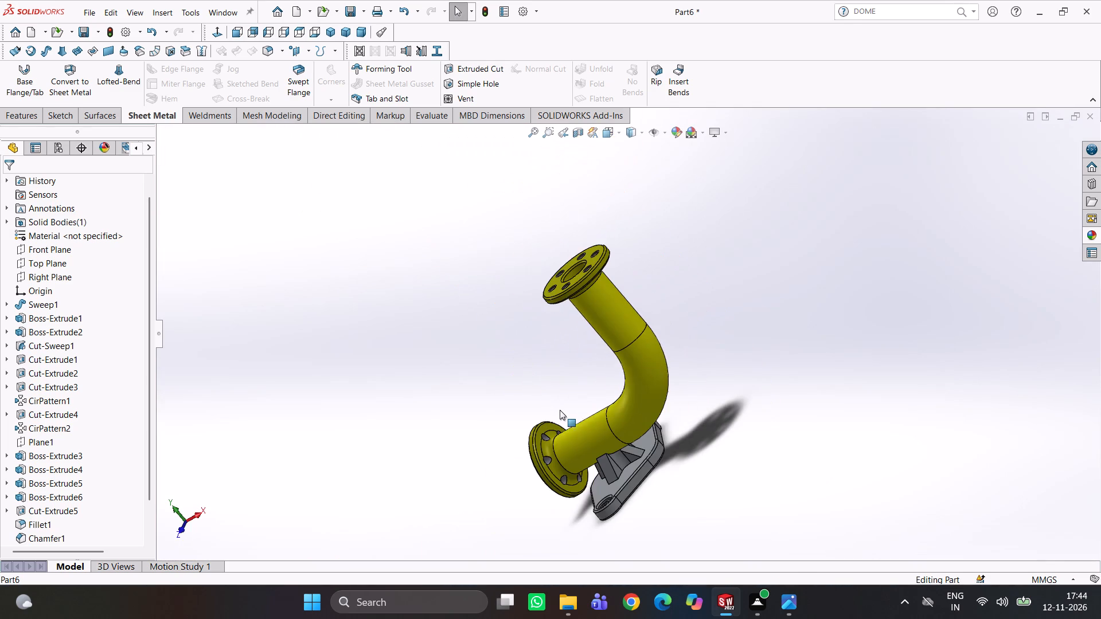
middle_click_drag(583, 410, 596, 323)
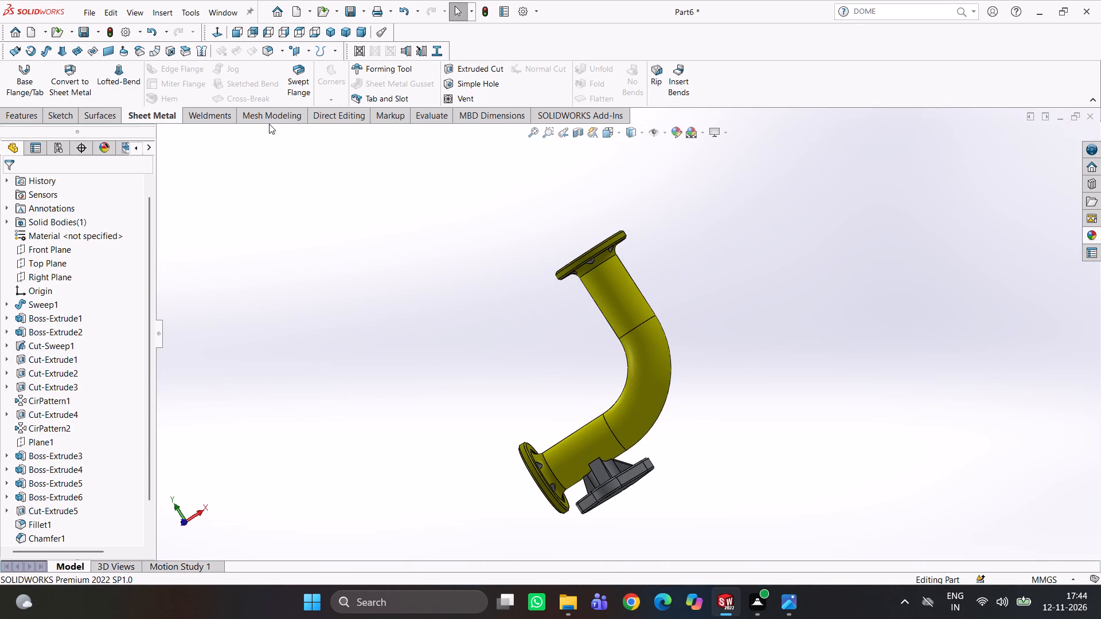
Measure the outer face of the pipe's curved section.
left_click(433, 122)
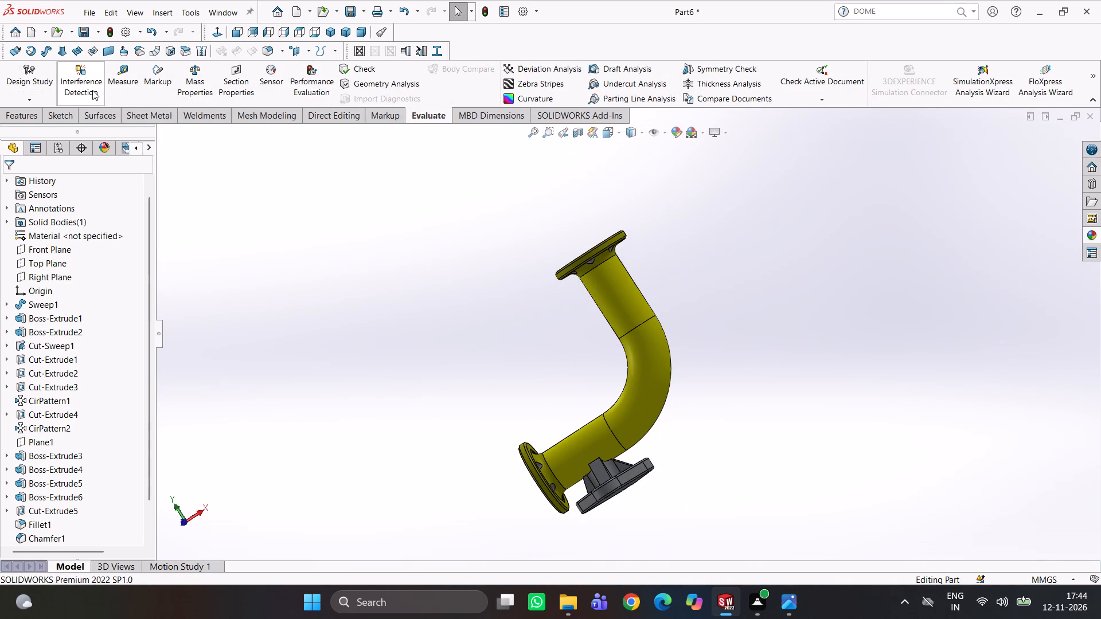
left_click(130, 77)
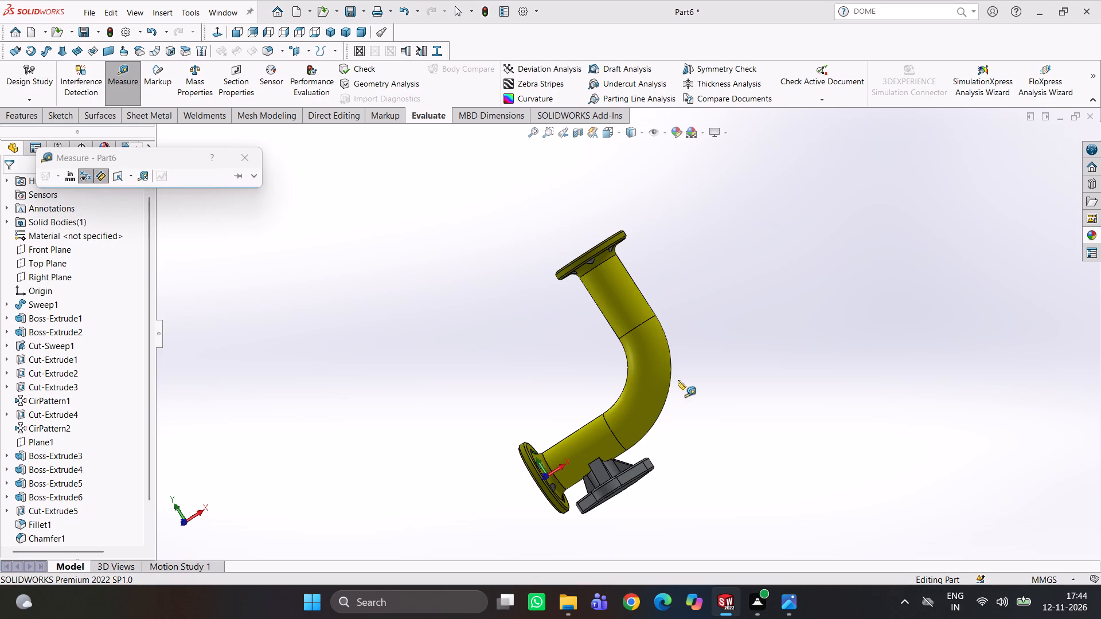
scroll(667, 385, "down", 5)
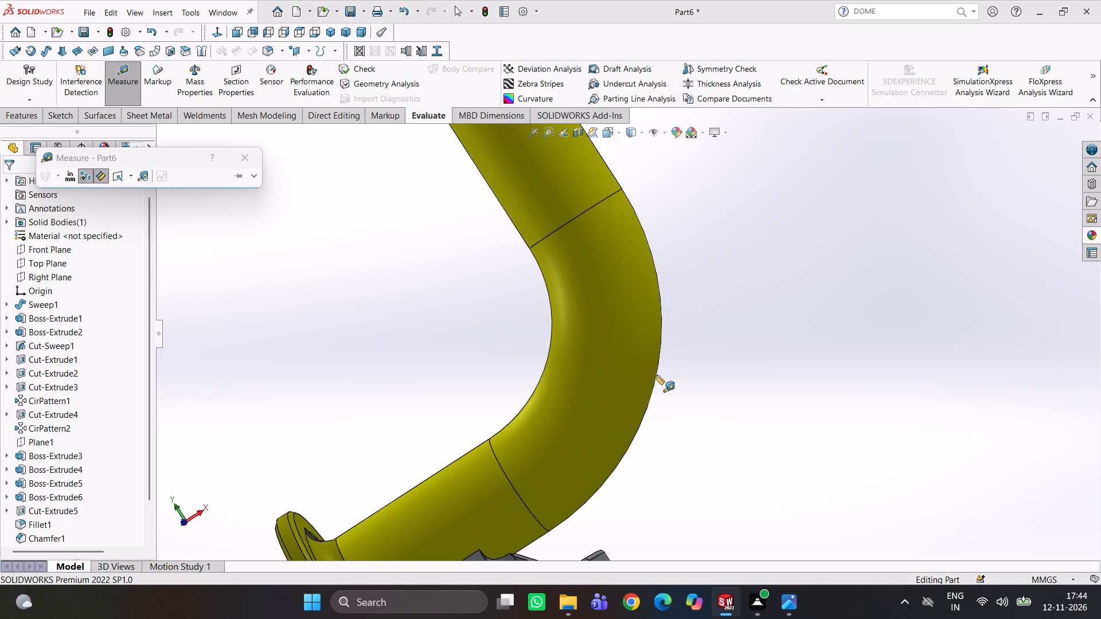
left_click(659, 360)
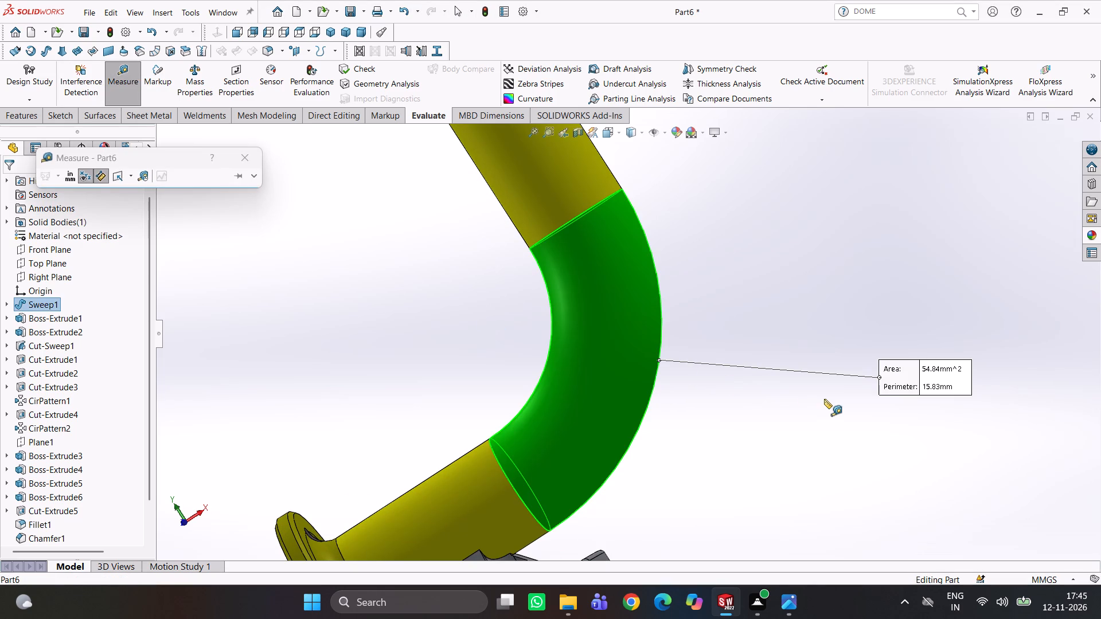
left_click(797, 184)
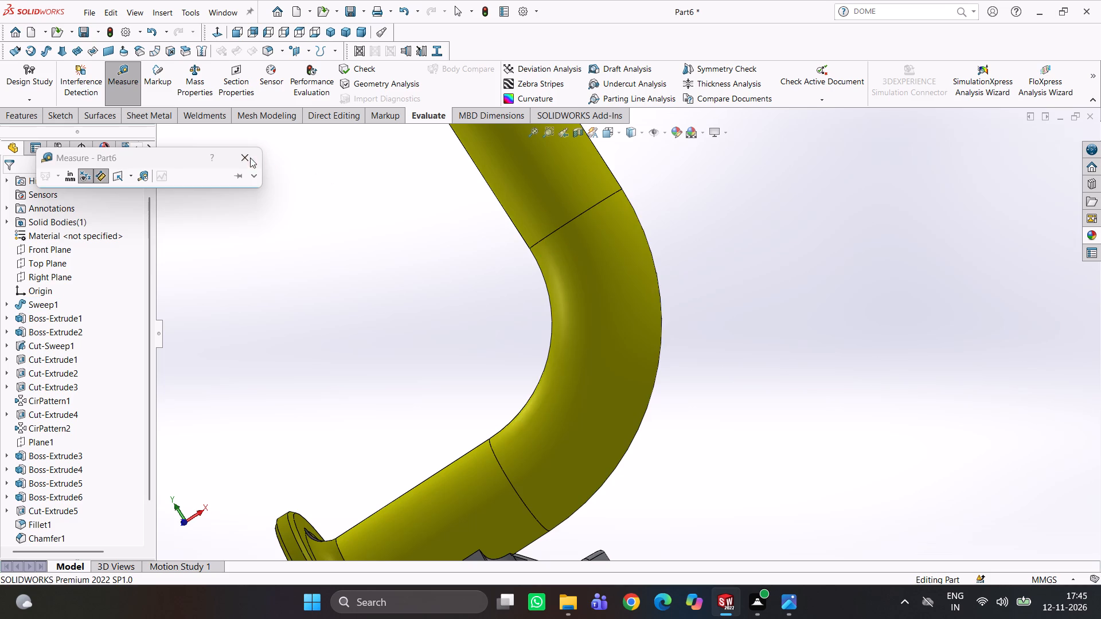
left_click(248, 157)
left_click(401, 187)
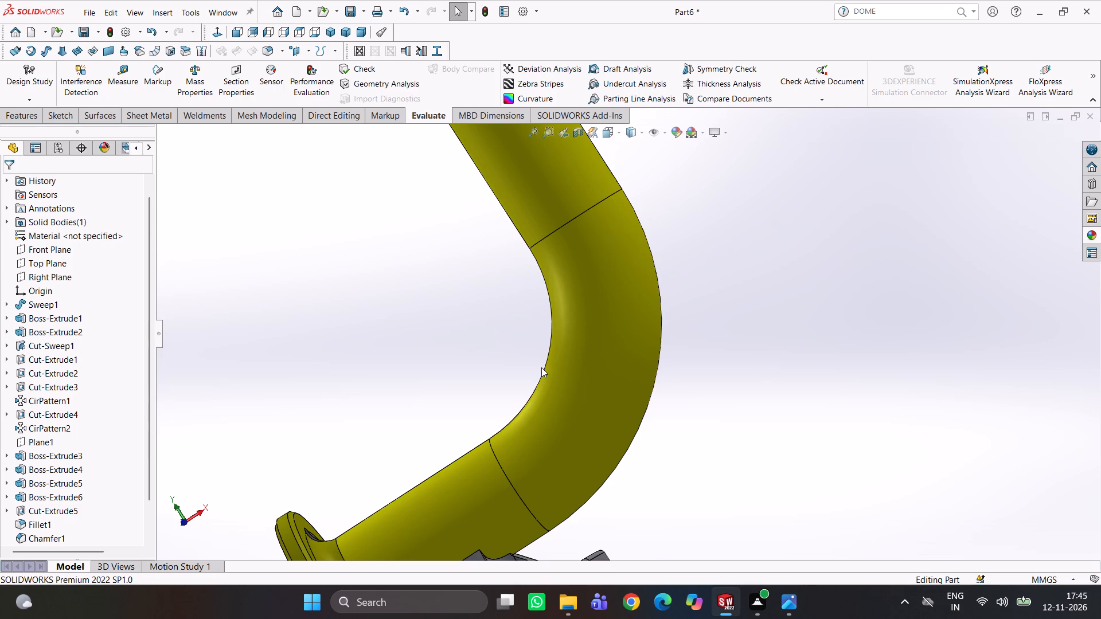
Examine the pipe bend from the side, and the lower flange and mounting plate end-on.
scroll(541, 367, "up", 4)
middle_click_drag(552, 369, 643, 370)
scroll(582, 435, "down", 3)
middle_click_drag(645, 395, 677, 354)
scroll(703, 342, "up", 1)
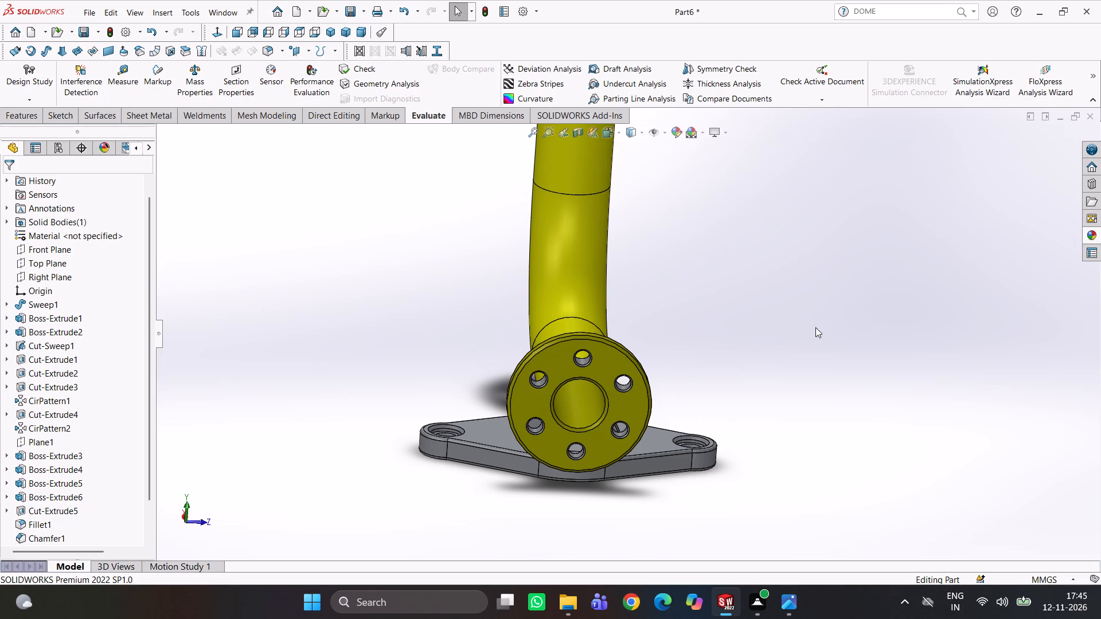
scroll(640, 289, "up", 2)
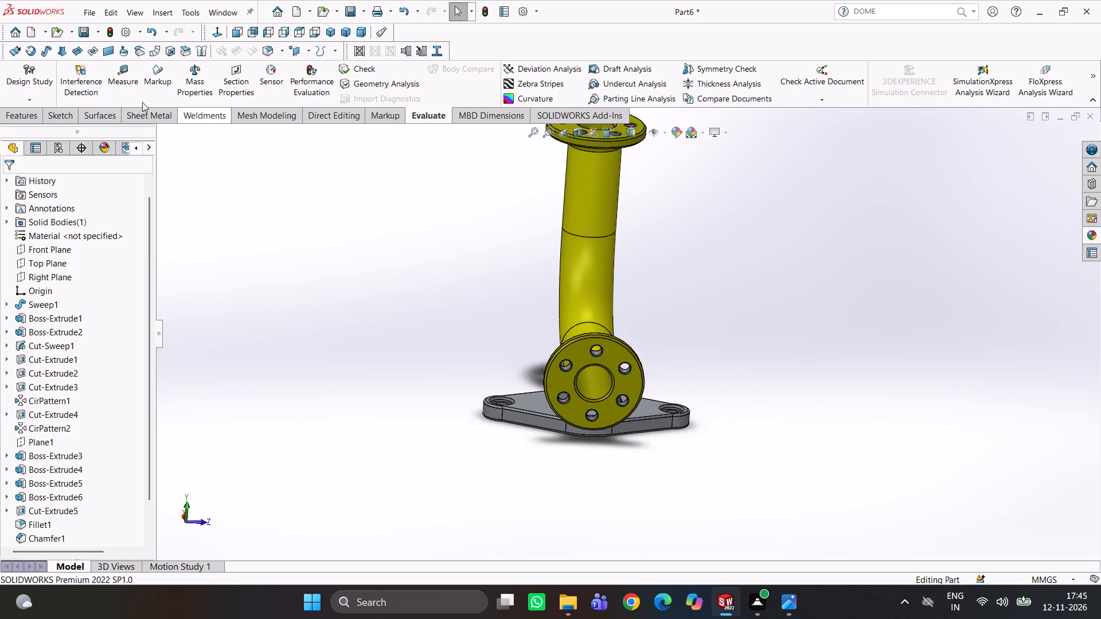
left_click(67, 116)
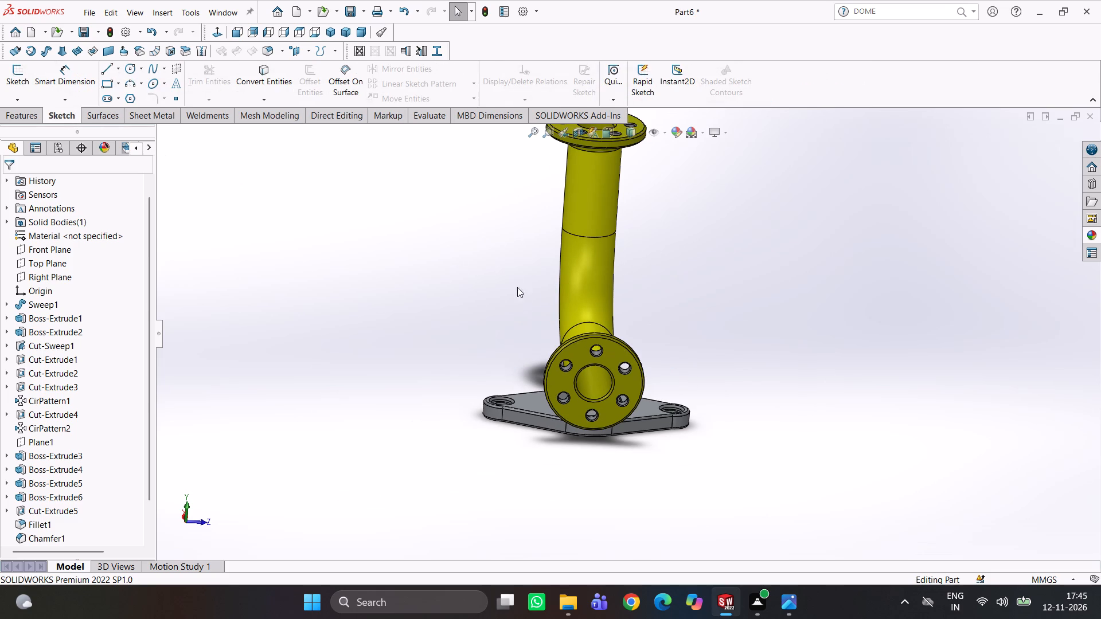
Examine the mounting plate's underside, its rounded edges, and the ribbed support beside the lower flange.
scroll(529, 309, "up", 2)
middle_click_drag(625, 335, 536, 229)
scroll(561, 346, "down", 4)
middle_click_drag(673, 348, 674, 382)
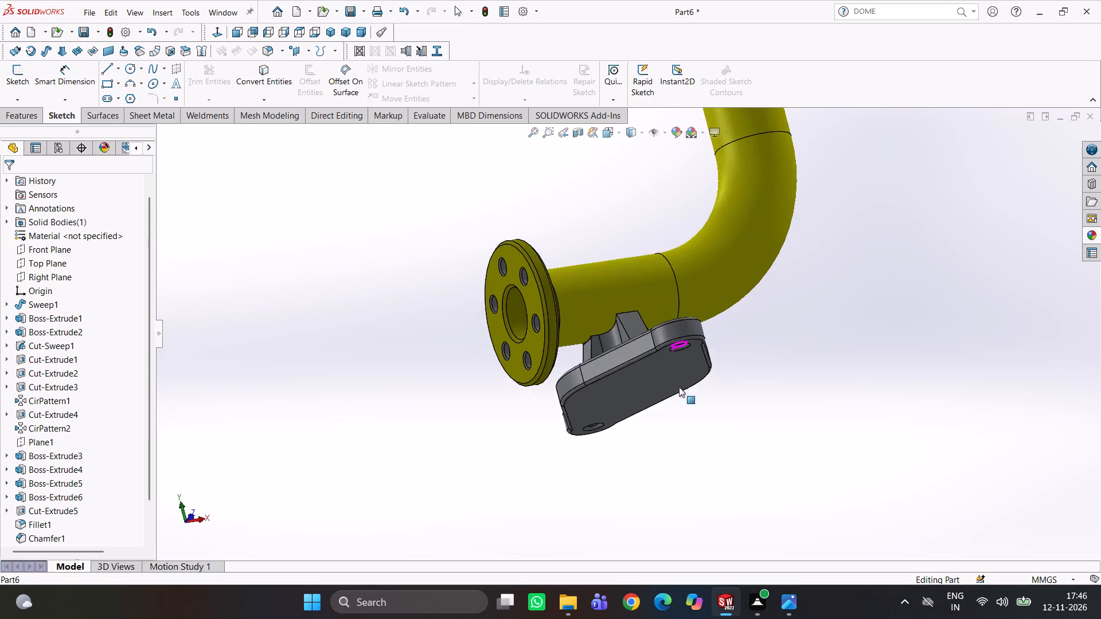
scroll(648, 371, "down", 5)
middle_click_drag(648, 371, 673, 386)
scroll(692, 371, "down", 2)
middle_click_drag(702, 375, 702, 383)
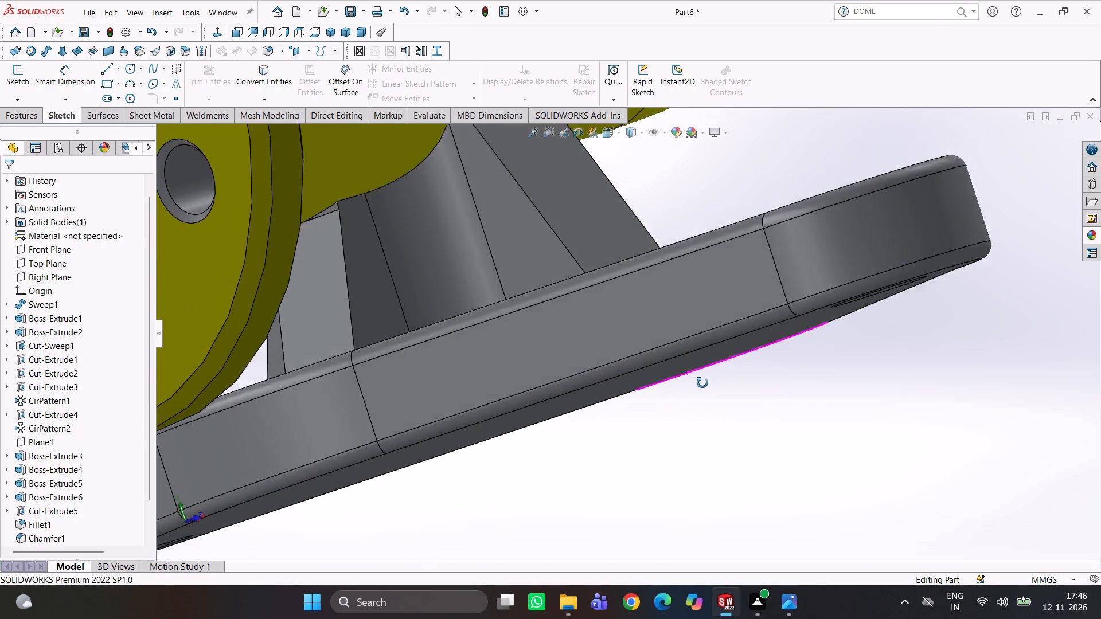
middle_click_drag(702, 383, 704, 394)
scroll(685, 370, "up", 2)
middle_click_drag(650, 332, 655, 374)
scroll(615, 348, "up", 3)
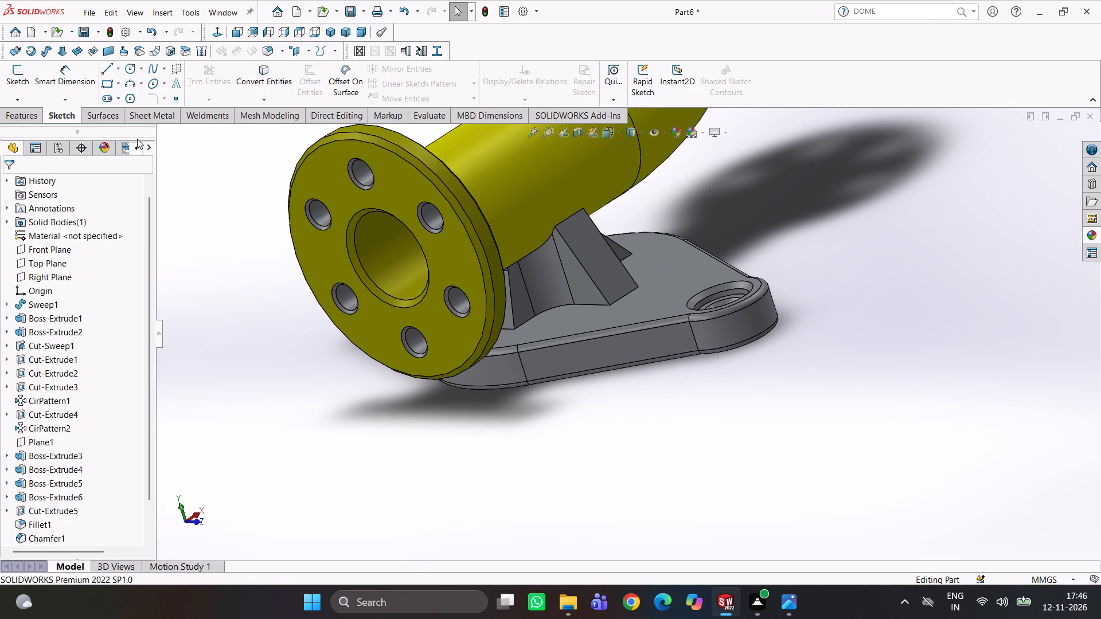
Fillet the mounting plate's upper face with a 0.1 mm radius, rounding the support base and counterbored hole rims.
left_click(151, 120)
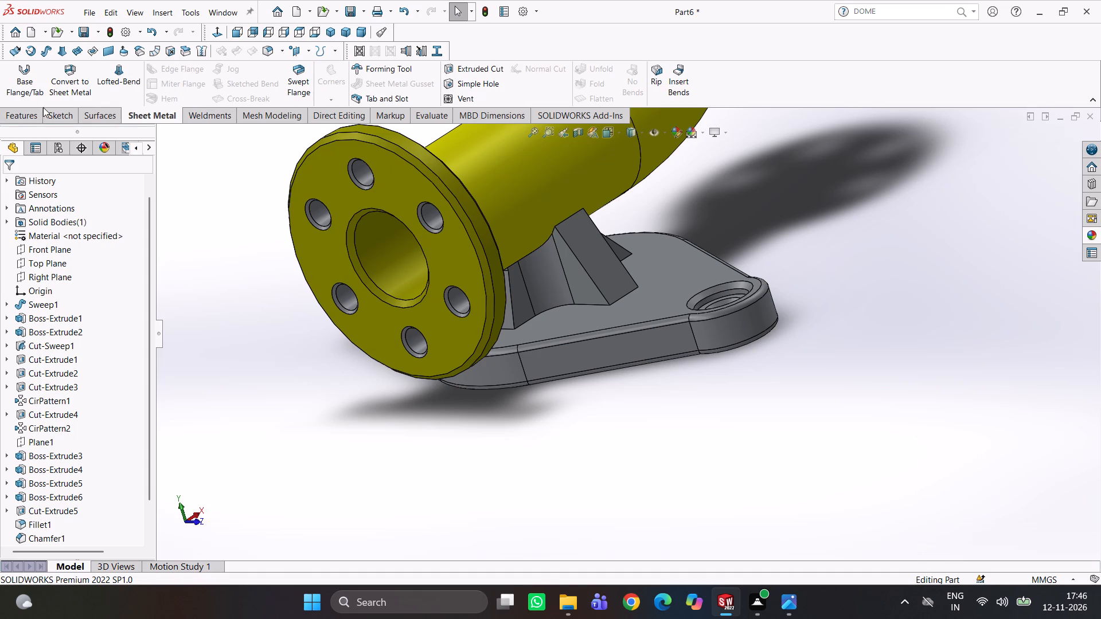
left_click(32, 109)
left_click(393, 79)
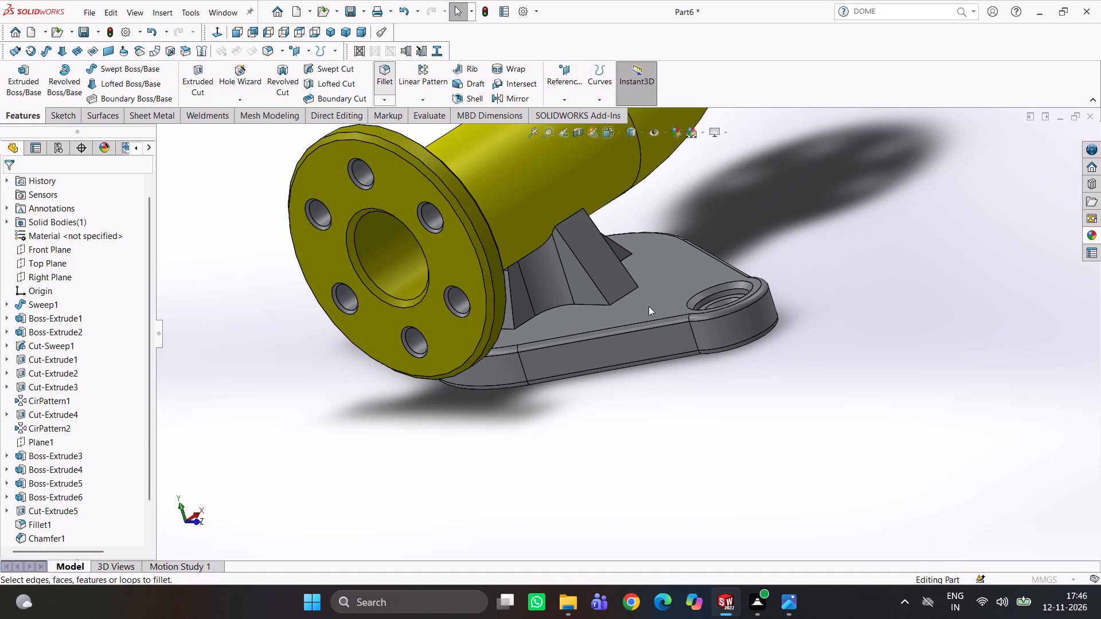
left_click(642, 297)
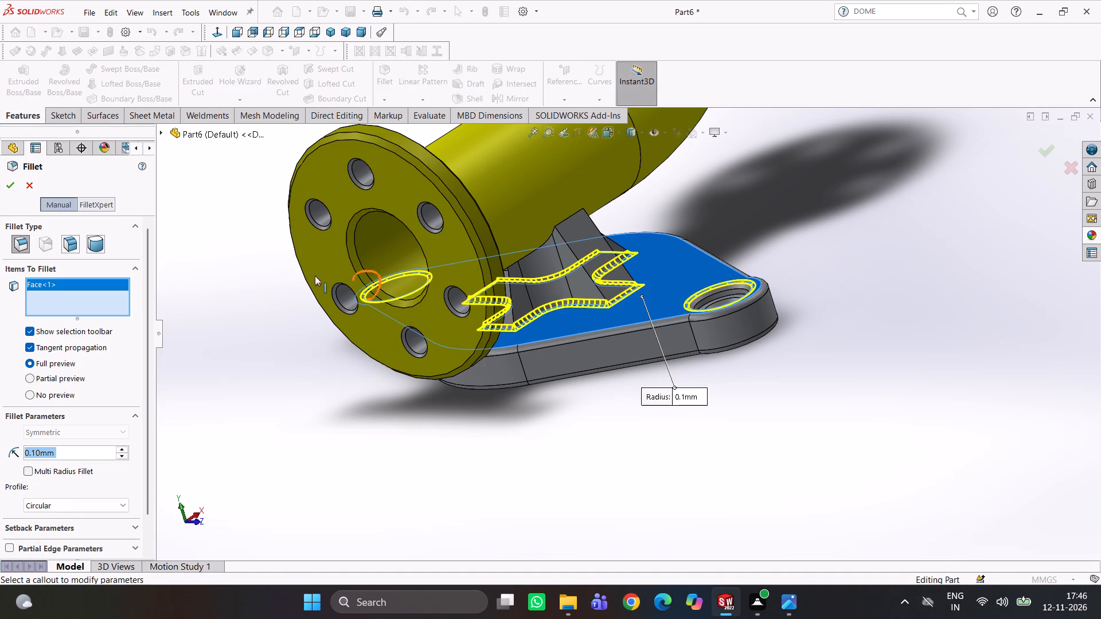
left_click(15, 185)
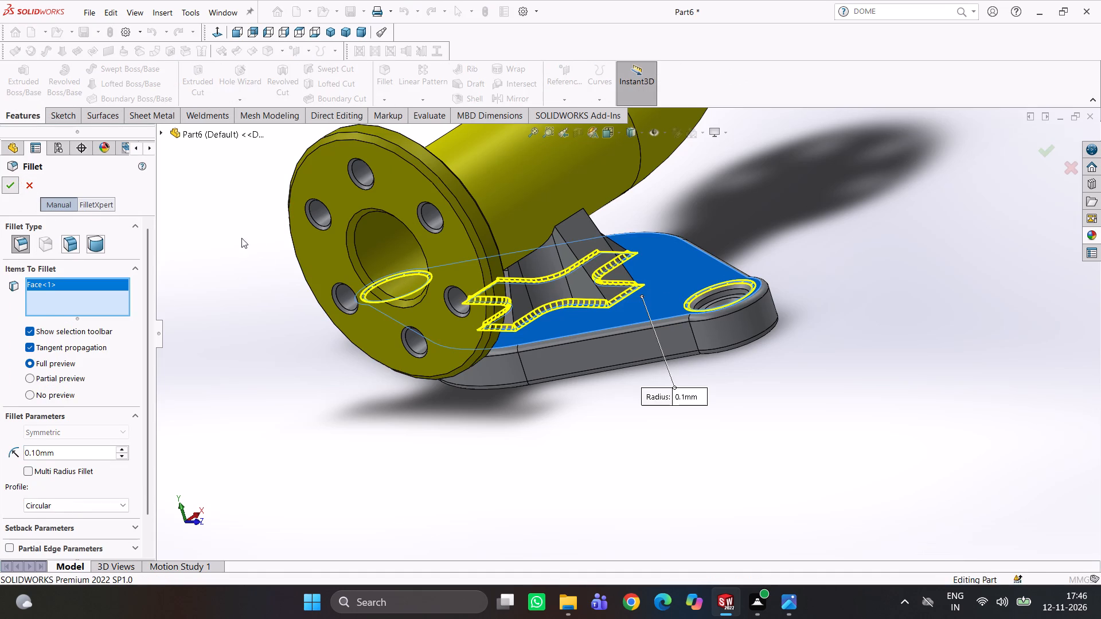
Fillet the joint between the ribbed support and the pipe's lower straight section with a 0.1 mm radius, selecting the support's curved edge and the pipe face.
middle_click_drag(711, 286, 642, 328)
scroll(839, 281, "up", 2)
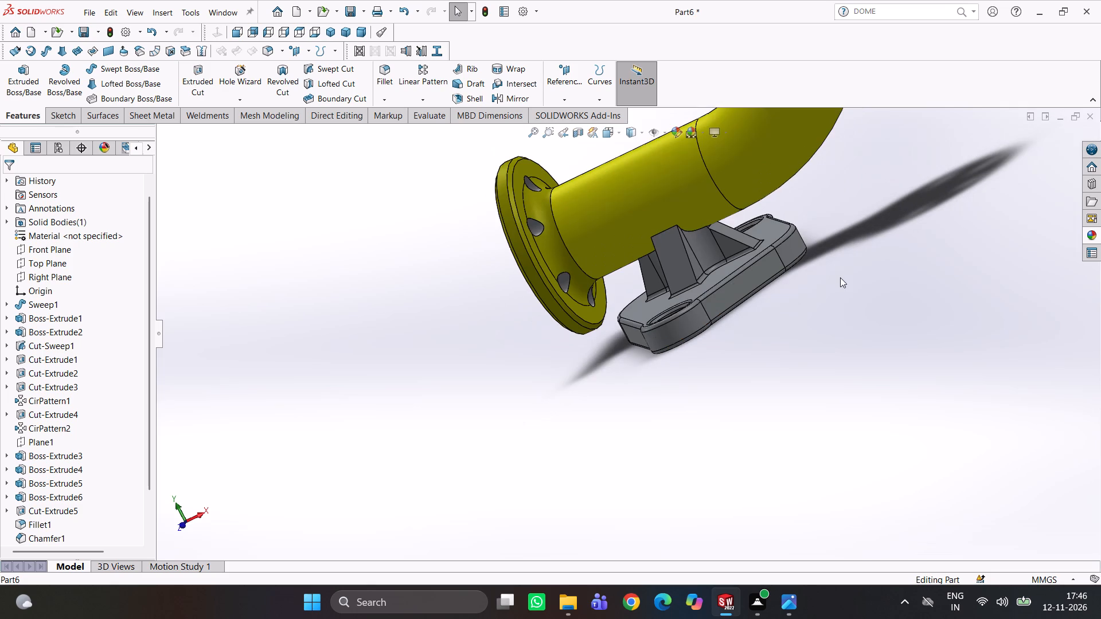
middle_click_drag(724, 269, 739, 237)
scroll(649, 272, "down", 4)
middle_click_drag(676, 252, 706, 174)
left_click(392, 81)
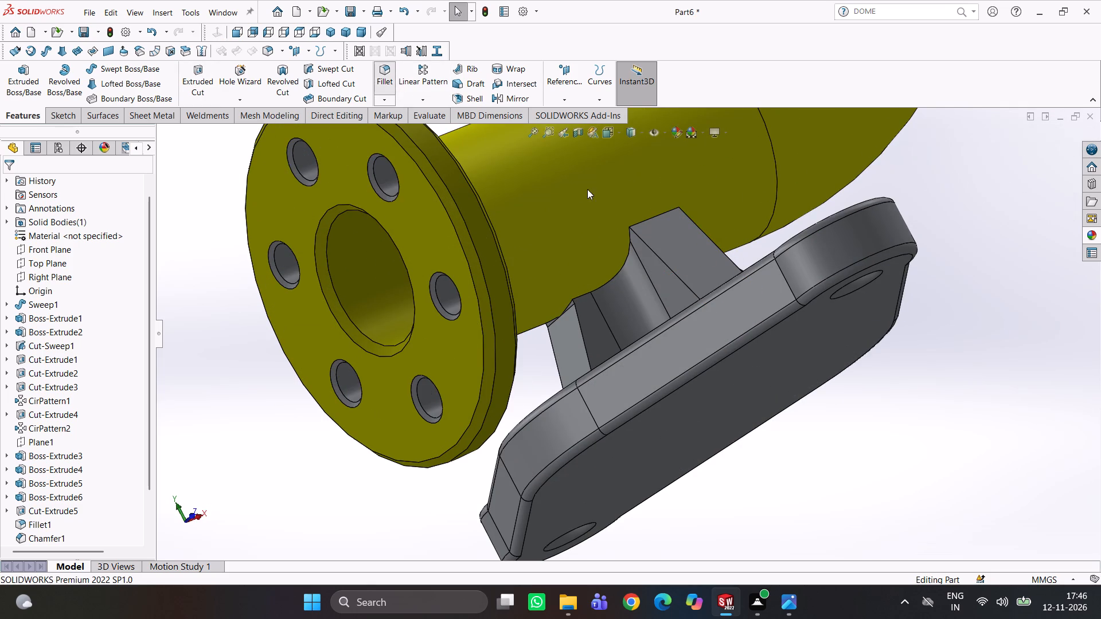
left_click(628, 259)
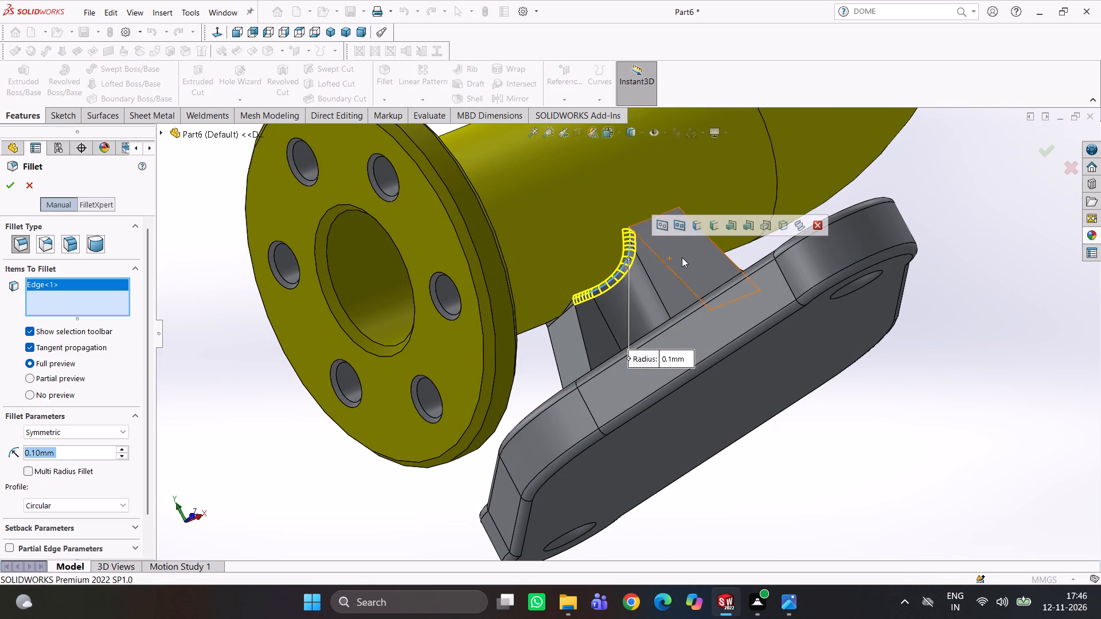
middle_click_drag(682, 257, 659, 319)
scroll(607, 203, "down", 3)
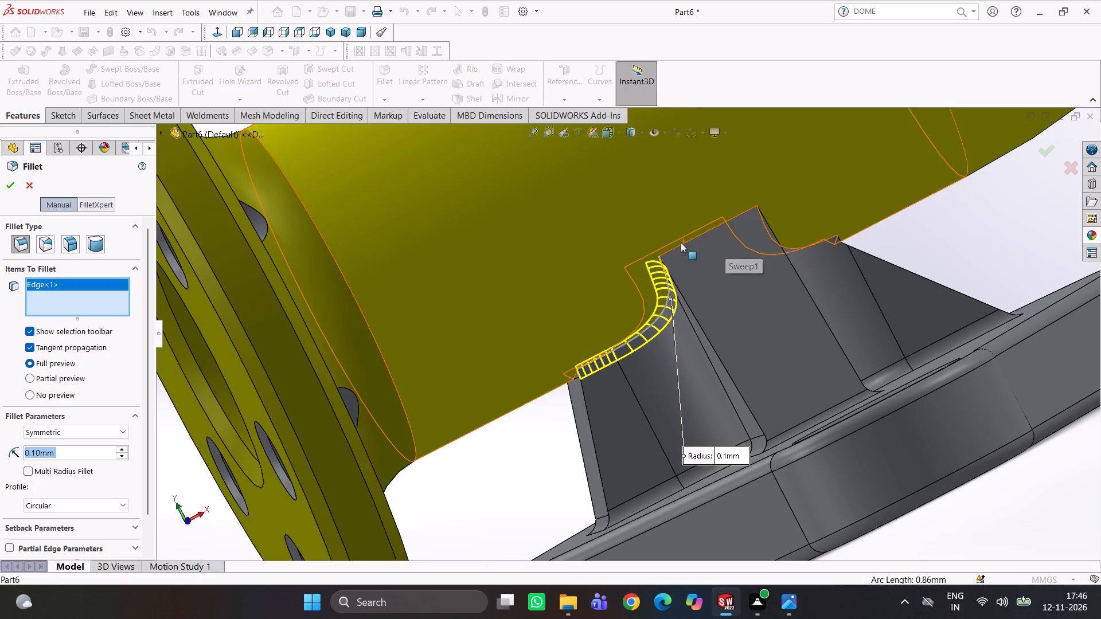
left_click(681, 242)
middle_click_drag(728, 244, 752, 259)
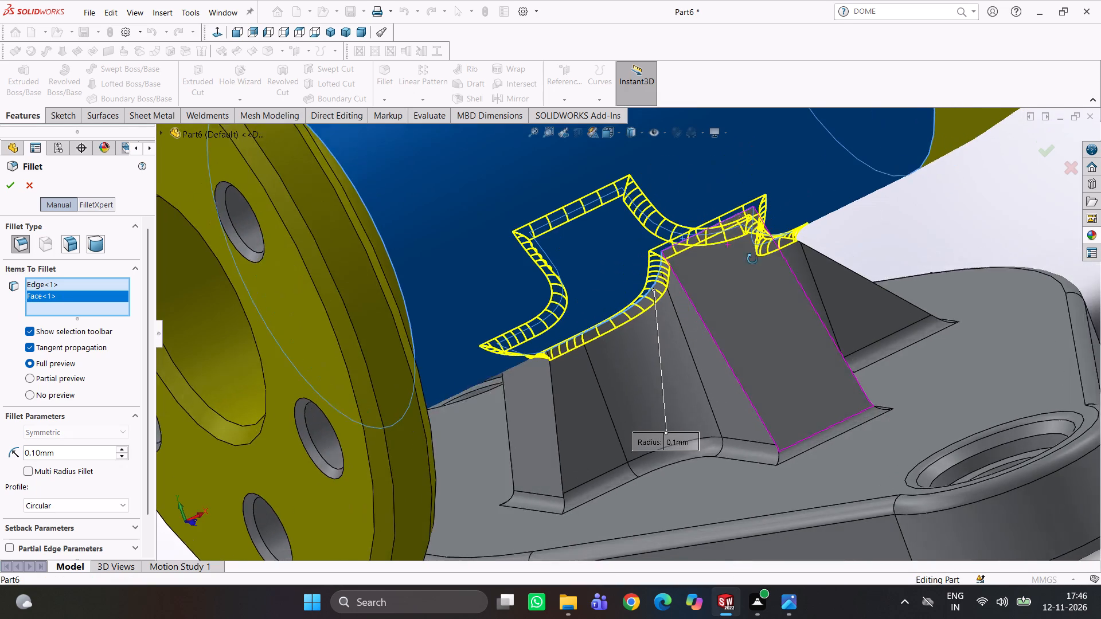
middle_click_drag(752, 259, 753, 255)
left_click(11, 185)
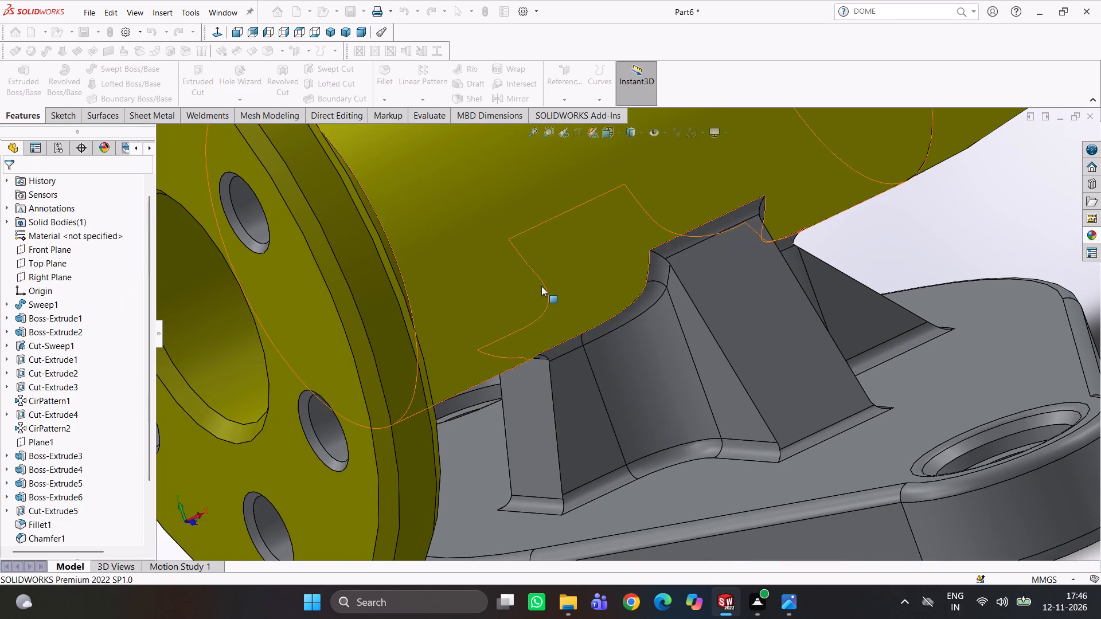
Examine the fillets where the ribbed support meets the pipe, from below and from the opposite side.
scroll(541, 286, "up", 1)
middle_click_drag(541, 286, 555, 220)
scroll(672, 282, "up", 4)
middle_click_drag(674, 291, 690, 284)
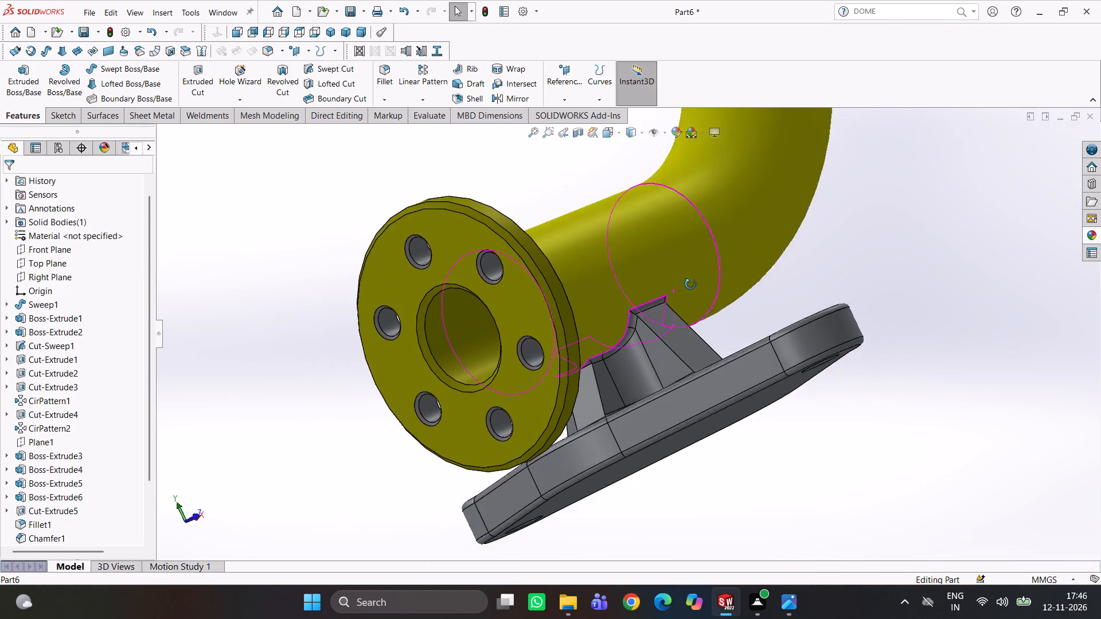
middle_click_drag(690, 284, 806, 142)
left_click(546, 420)
middle_click_drag(633, 386, 669, 342)
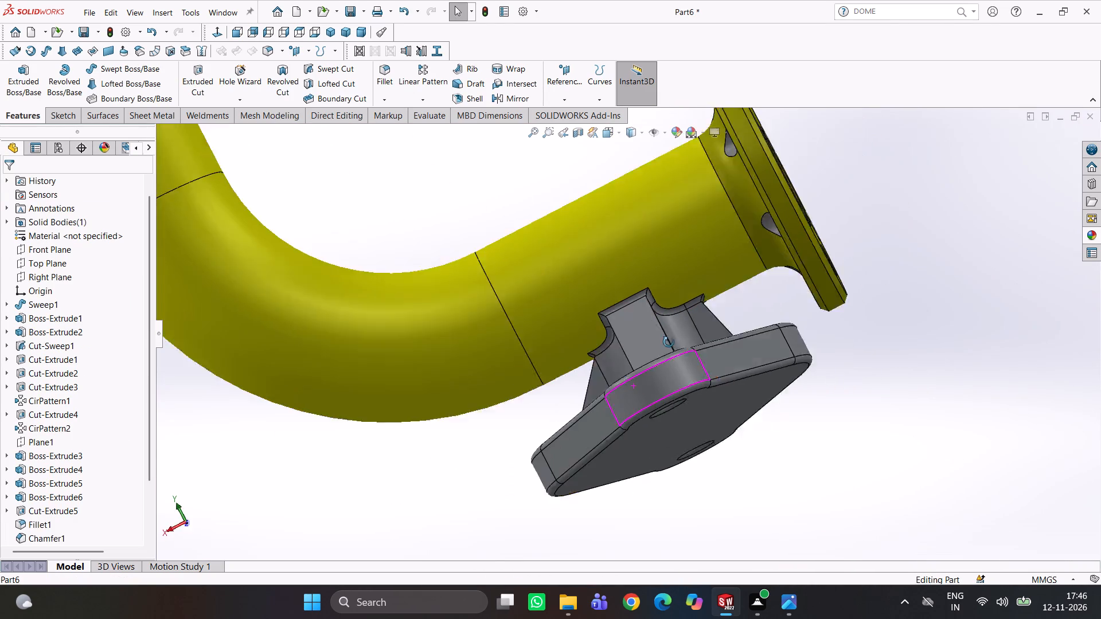
middle_click_drag(669, 342, 702, 305)
scroll(478, 440, "down", 3)
middle_click_drag(424, 453, 457, 370)
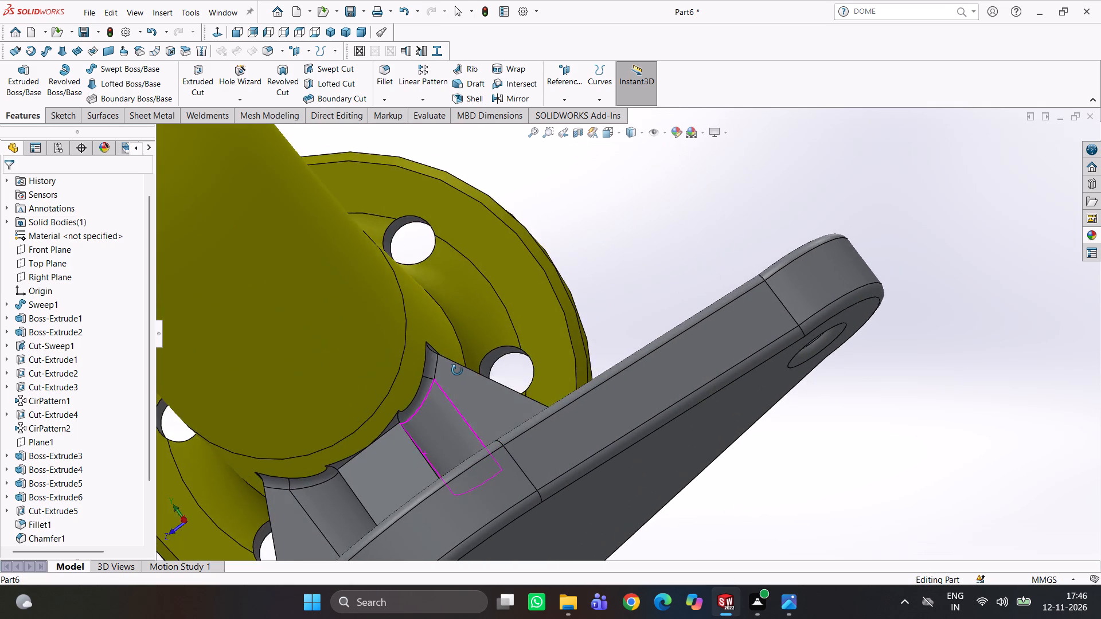
middle_click_drag(457, 370, 372, 481)
Examine the lower flange's bolt holes and bore, and the fillets around the ribbed support's base on the mounting plate.
scroll(440, 437, "up", 1)
scroll(510, 375, "up", 1)
middle_click_drag(510, 375, 468, 407)
scroll(508, 369, "down", 2)
middle_click_drag(556, 370, 521, 388)
scroll(572, 372, "up", 3)
middle_click_drag(607, 379, 543, 395)
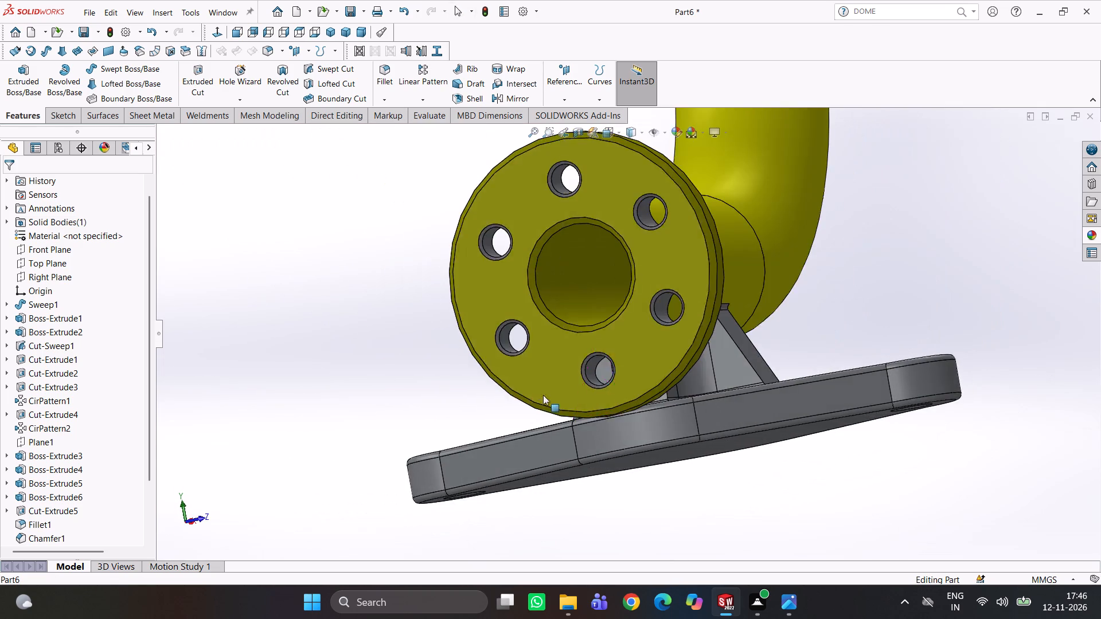
scroll(621, 391, "up", 3)
middle_click_drag(645, 390, 622, 434)
scroll(682, 339, "down", 5)
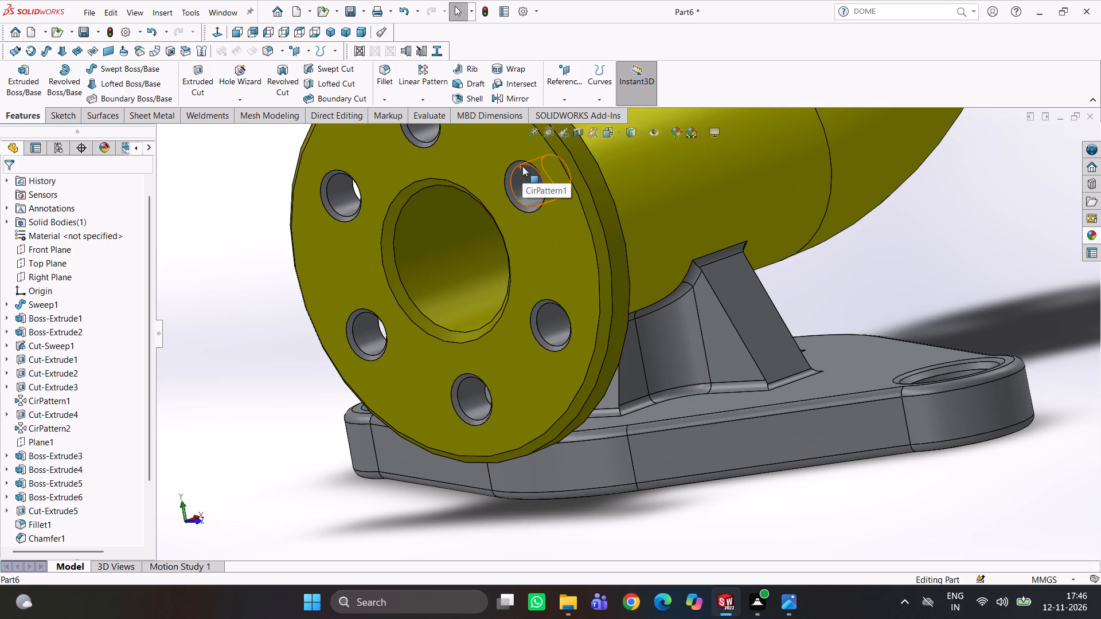
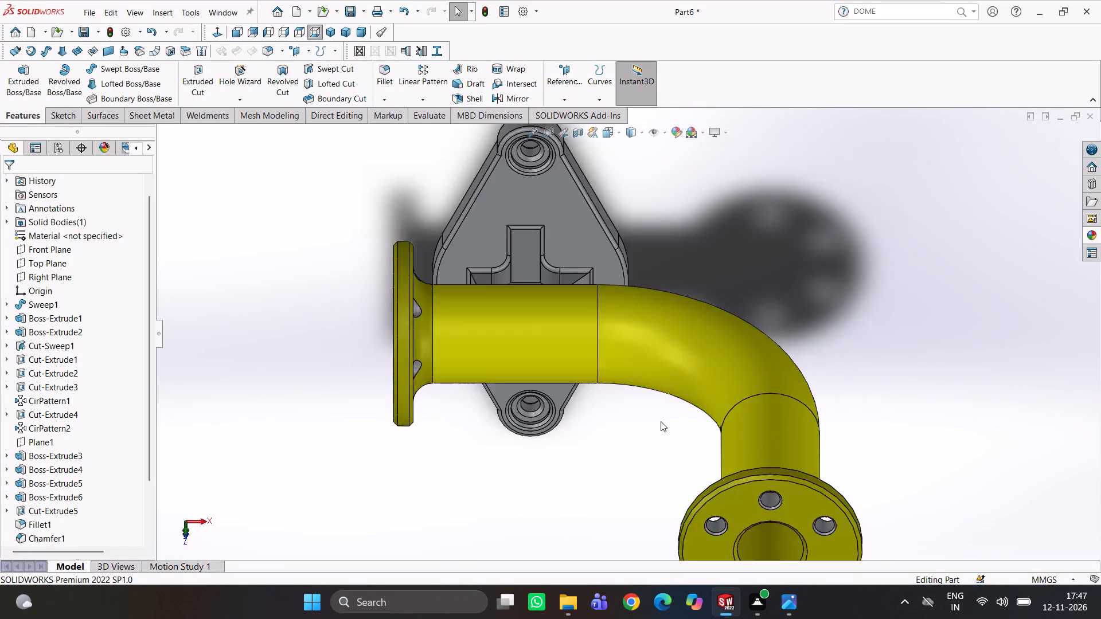
Check the flanged pipe elbow and its base in the standard right, left and top views.
right_click_drag(670, 426, 577, 413)
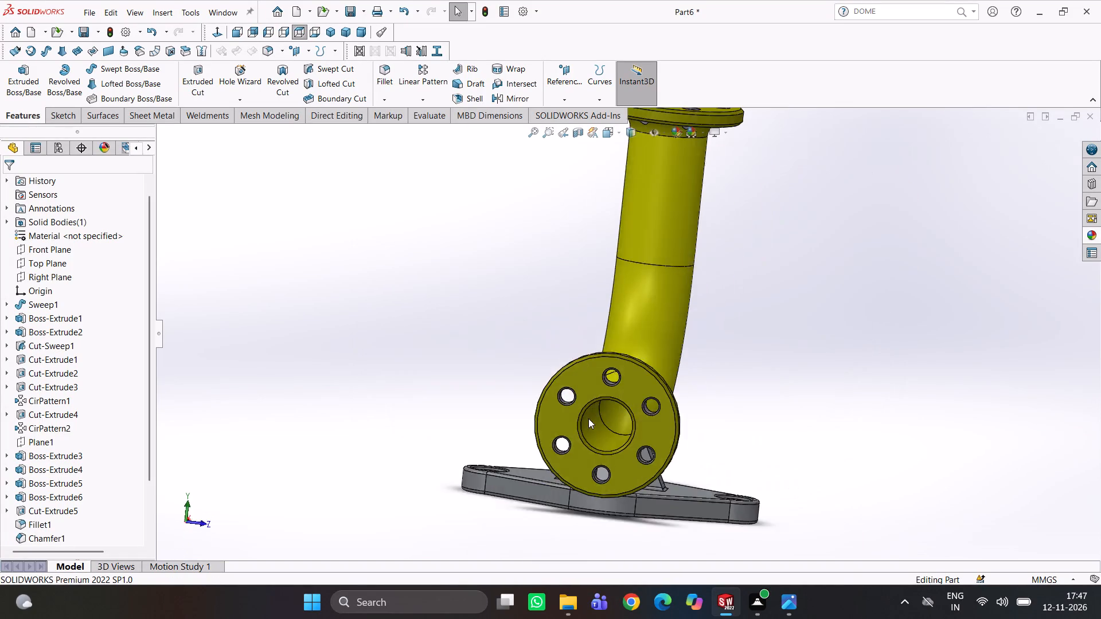
right_click_drag(697, 418, 826, 402)
right_click_drag(821, 413, 753, 412)
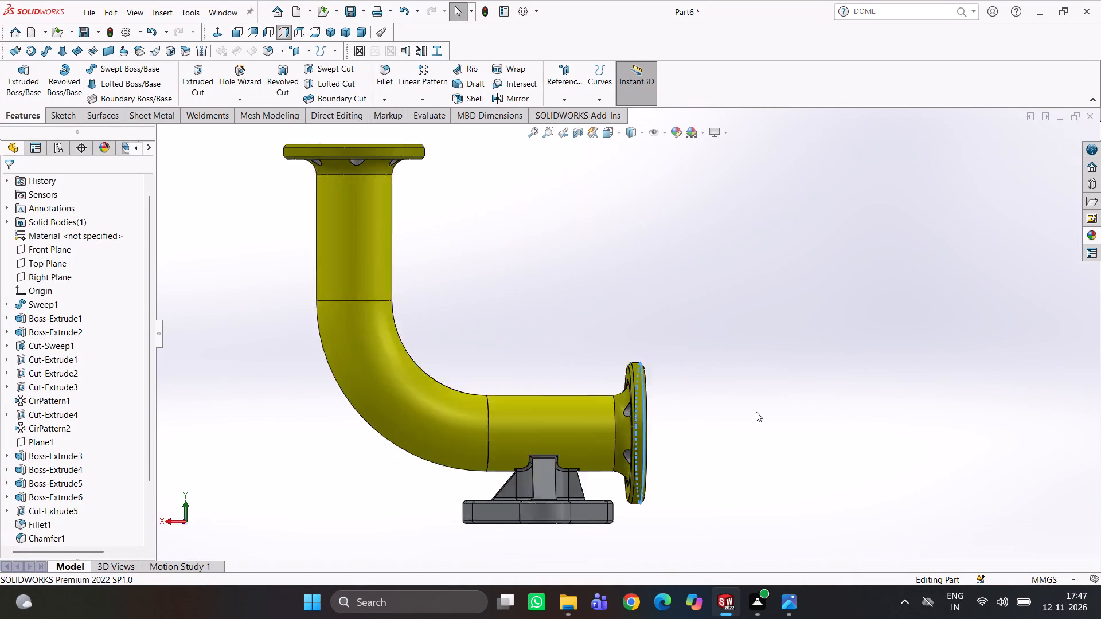
right_click(764, 405)
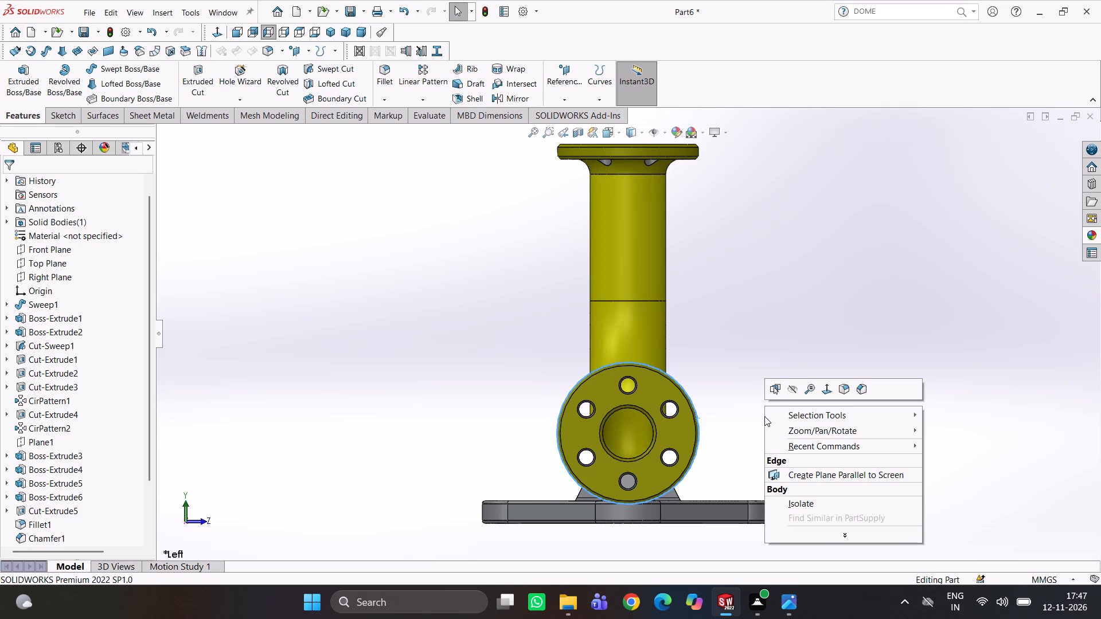
right_click(747, 417)
right_click(782, 406)
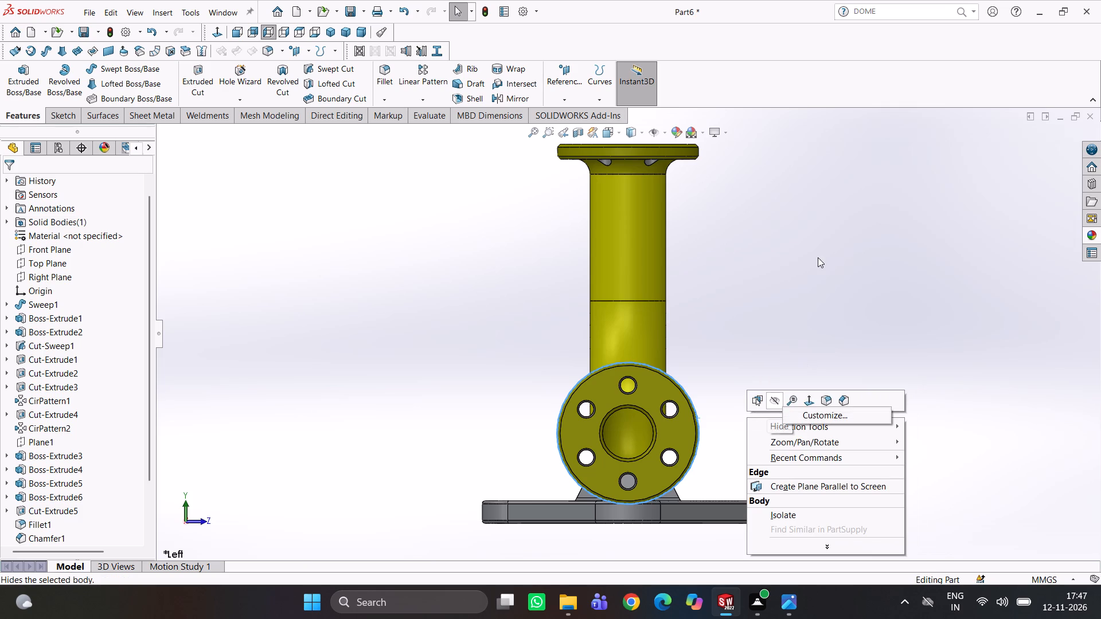
right_click(818, 257)
left_click(758, 327)
right_click_drag(775, 339, 868, 338)
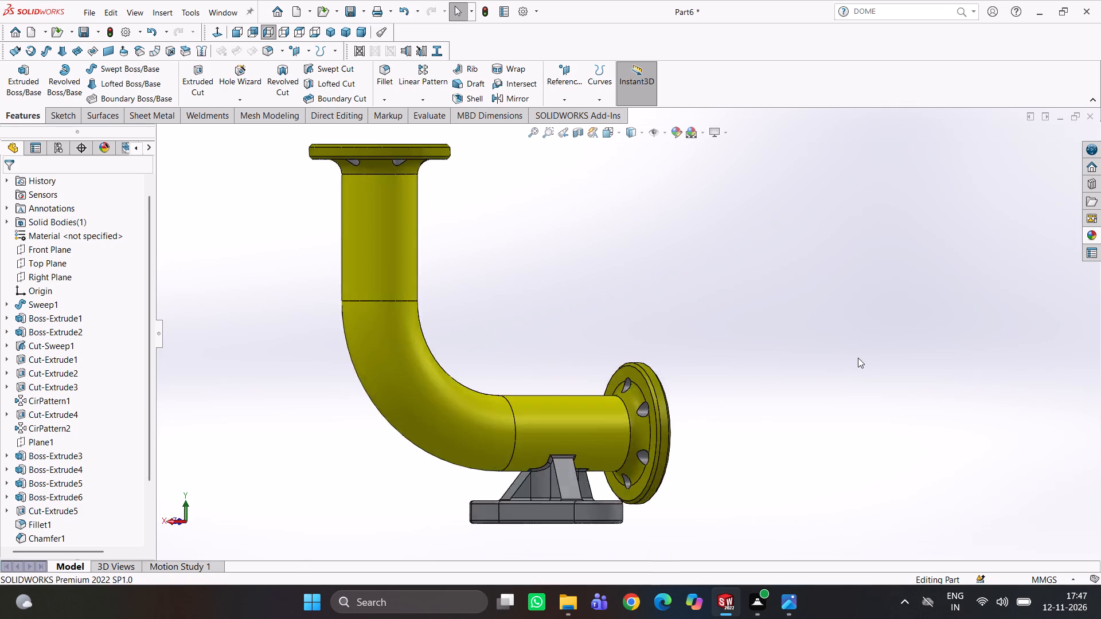
right_click_drag(849, 367, 789, 364)
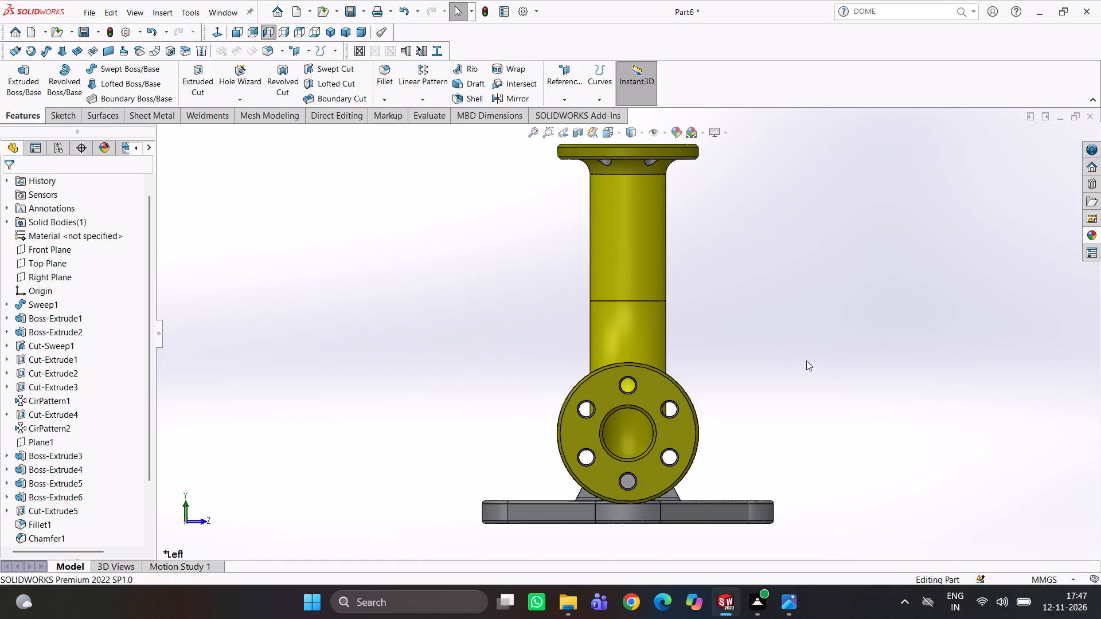
right_click_drag(805, 354, 795, 288)
scroll(704, 408, "up", 5)
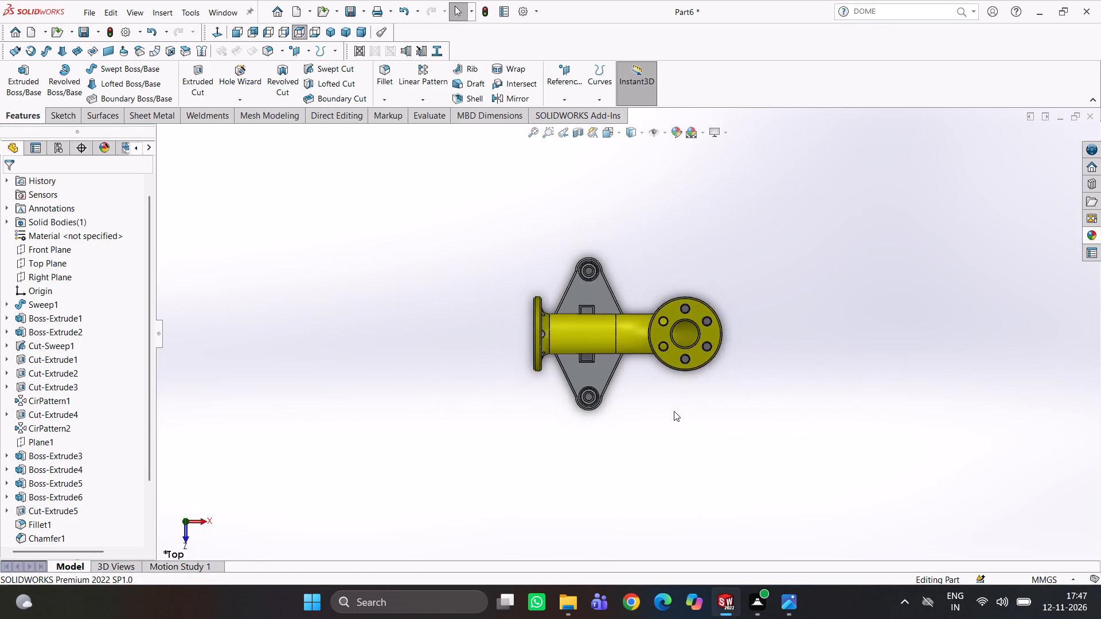
Examine the overall shape of the pipe elbow, its two flanges and the mounting base from several angles.
middle_click_drag(659, 407, 702, 252)
scroll(621, 351, "up", 2)
middle_click_drag(613, 365, 660, 388)
scroll(536, 373, "down", 4)
scroll(614, 363, "down", 1)
middle_click_drag(641, 378, 666, 401)
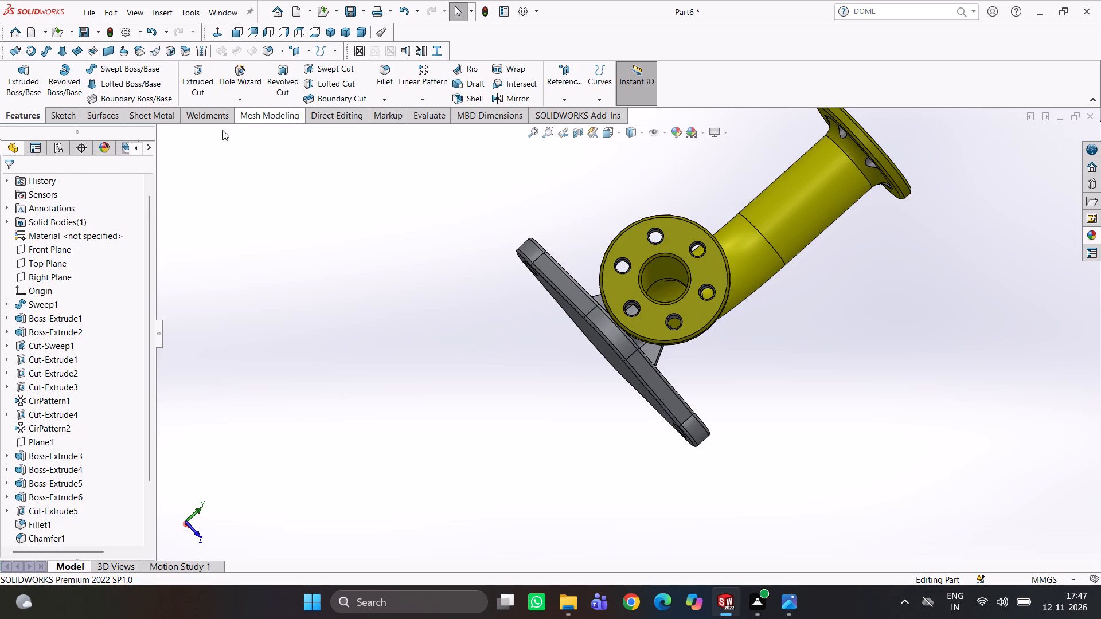
scroll(716, 279, "up", 2)
middle_click_drag(783, 358, 608, 325)
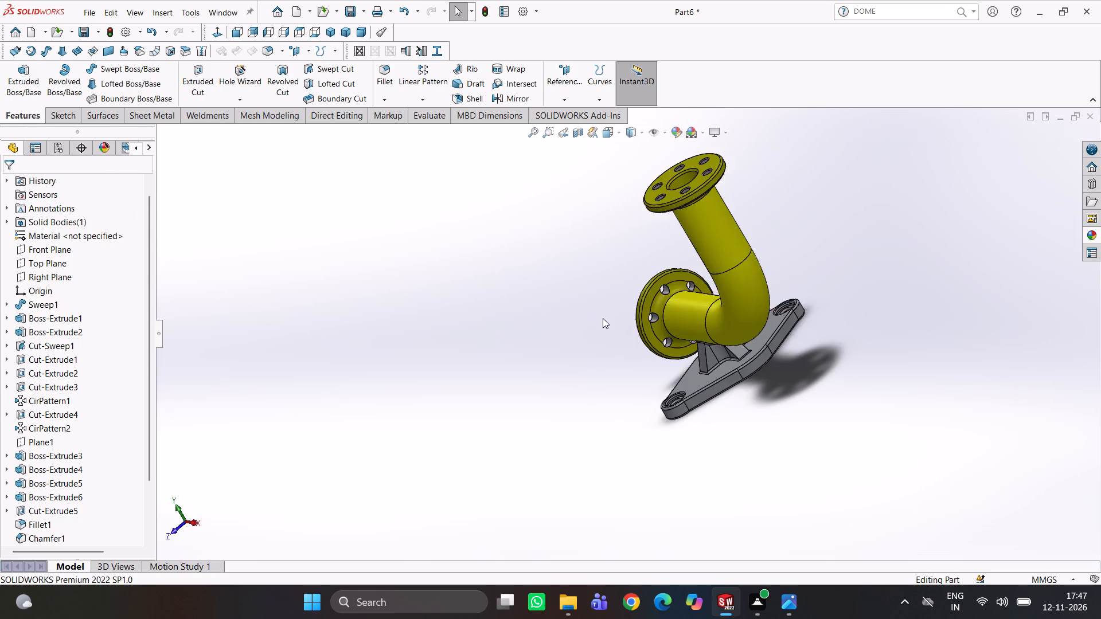
scroll(621, 316, "down", 3)
middle_click_drag(728, 327, 785, 266)
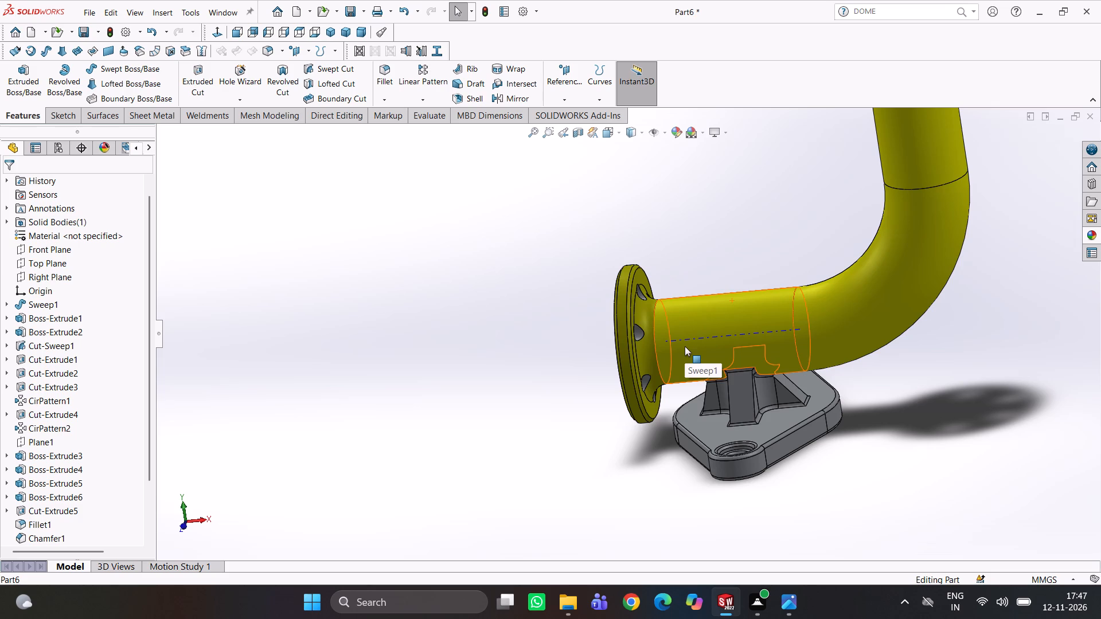
scroll(576, 218, "up", 2)
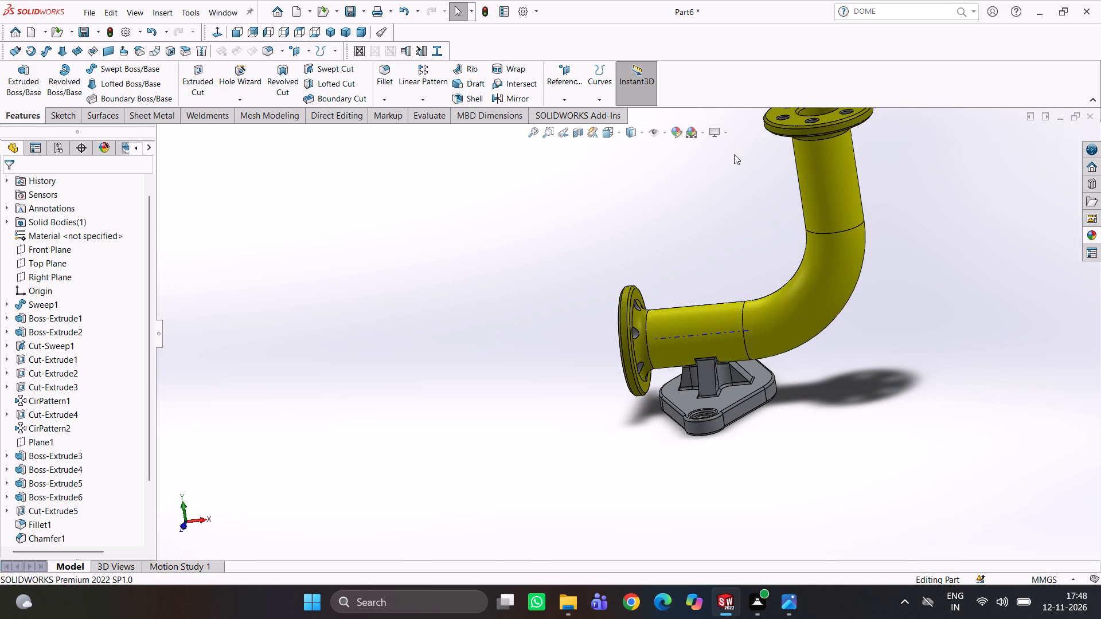
scroll(756, 349, "up", 2)
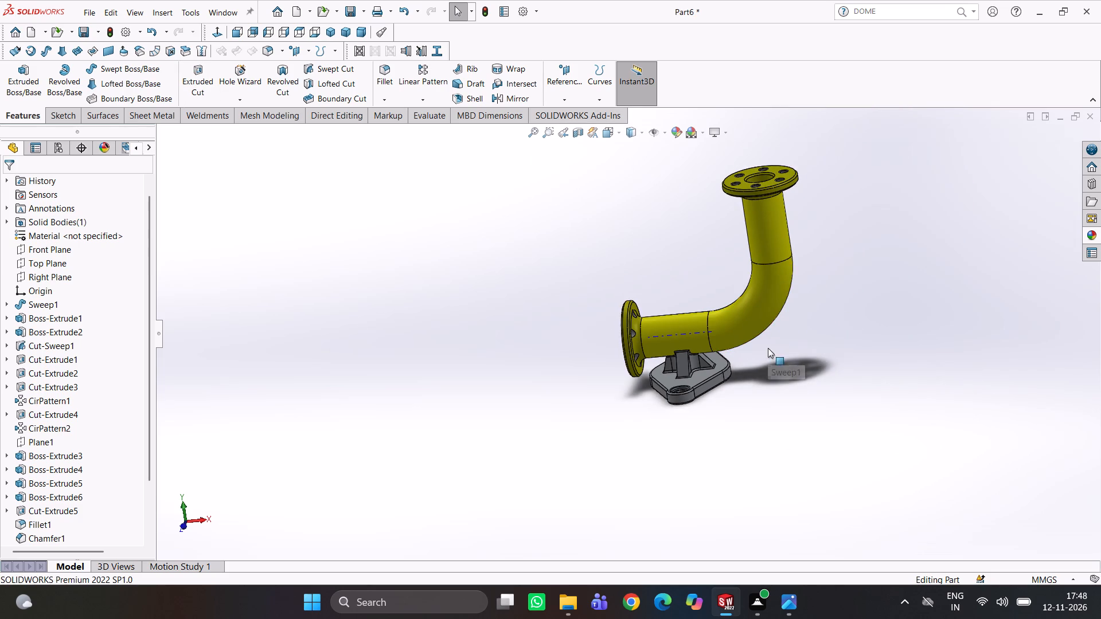
middle_click_drag(768, 348, 813, 299)
scroll(712, 313, "down", 4)
middle_click_drag(723, 336, 774, 340)
Examine the bore and bolt holes of the flange on the horizontal pipe end.
scroll(605, 376, "down", 3)
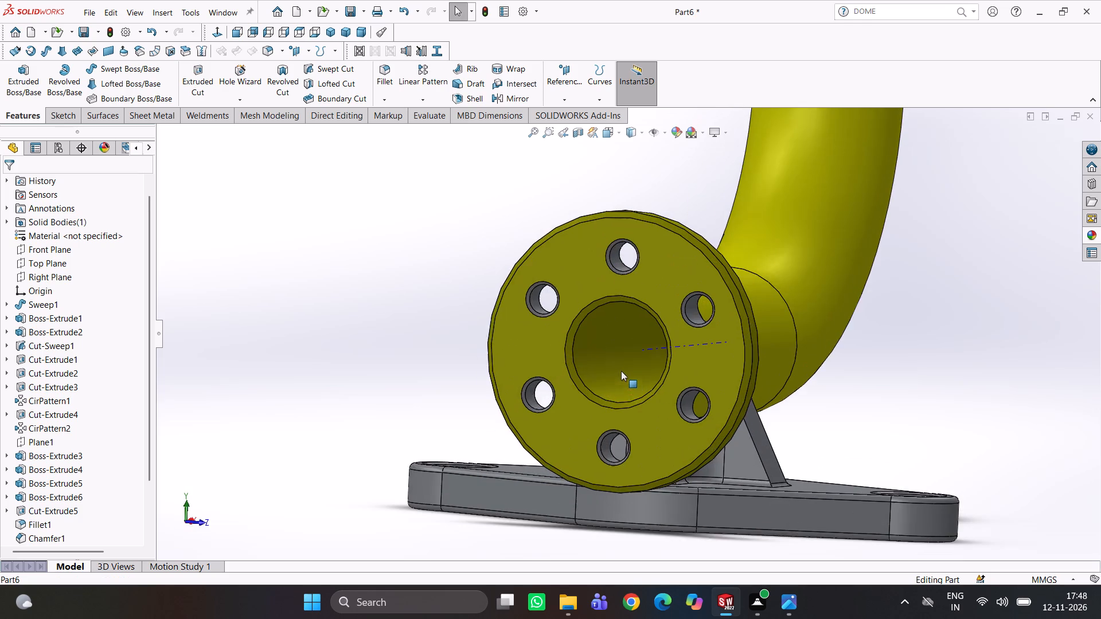
middle_click_drag(611, 361, 645, 357)
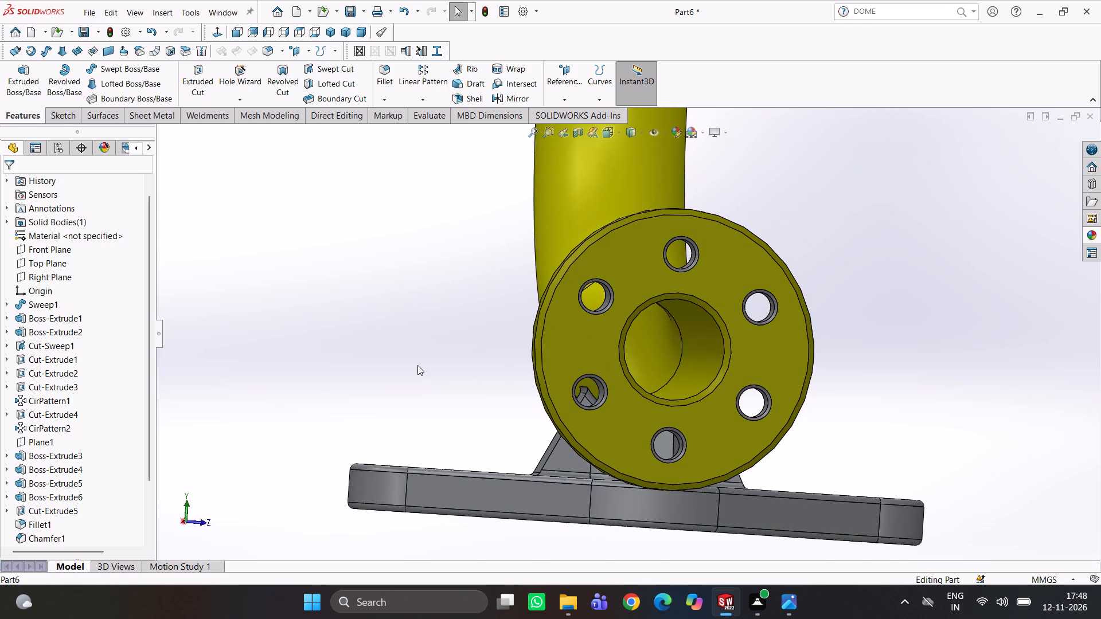
left_click(417, 365)
scroll(685, 328, "down", 2)
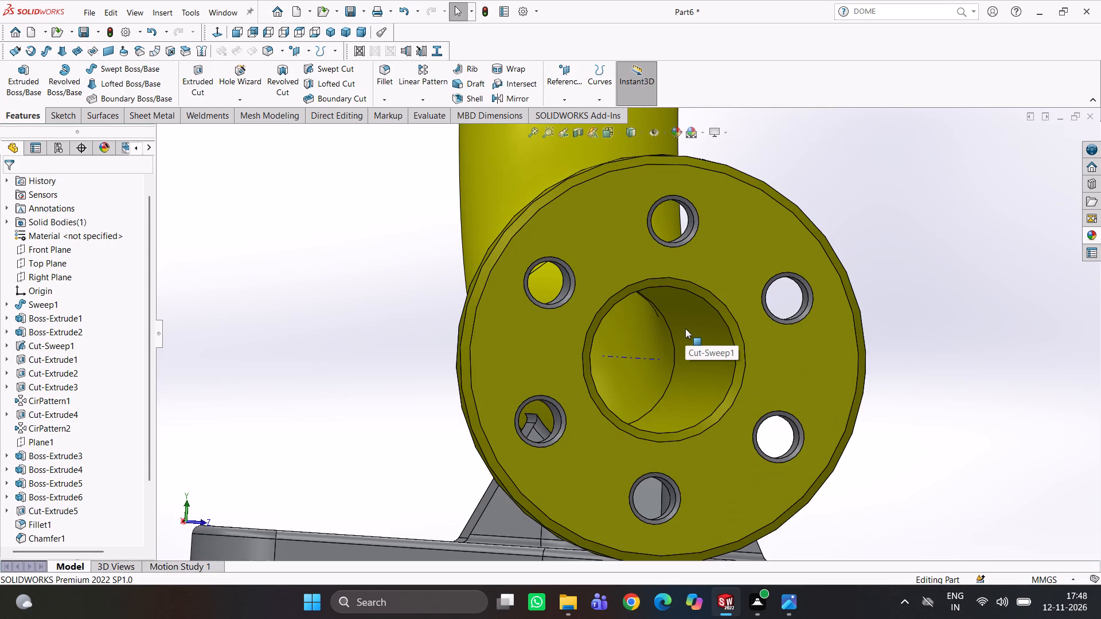
scroll(684, 329, "up", 3)
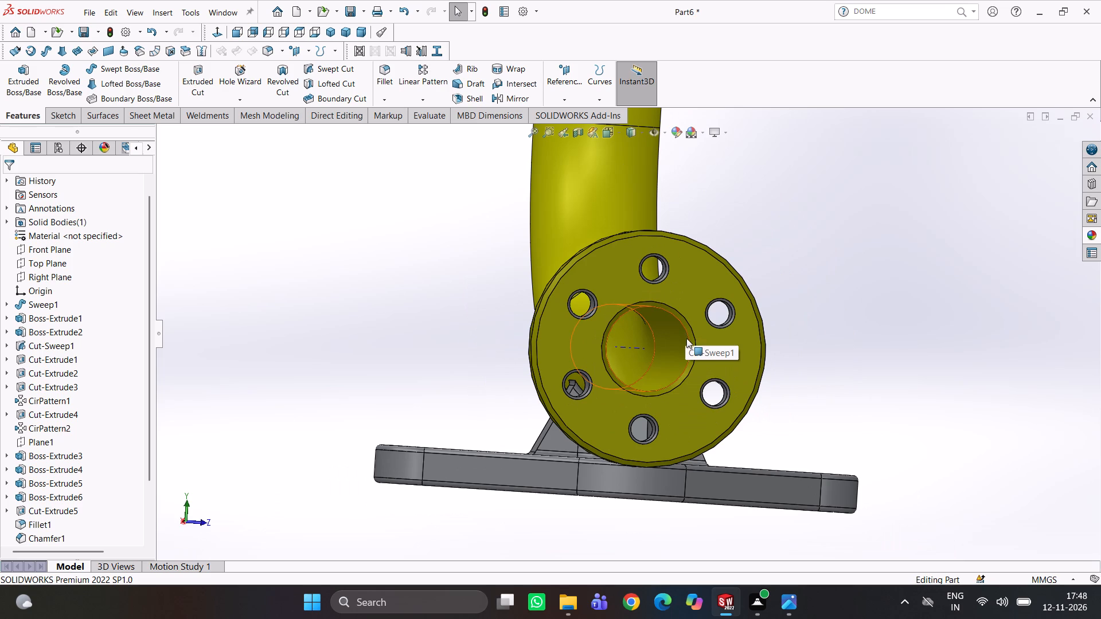
scroll(679, 344, "up", 3)
middle_click_drag(651, 383, 607, 398)
scroll(737, 365, "down", 1)
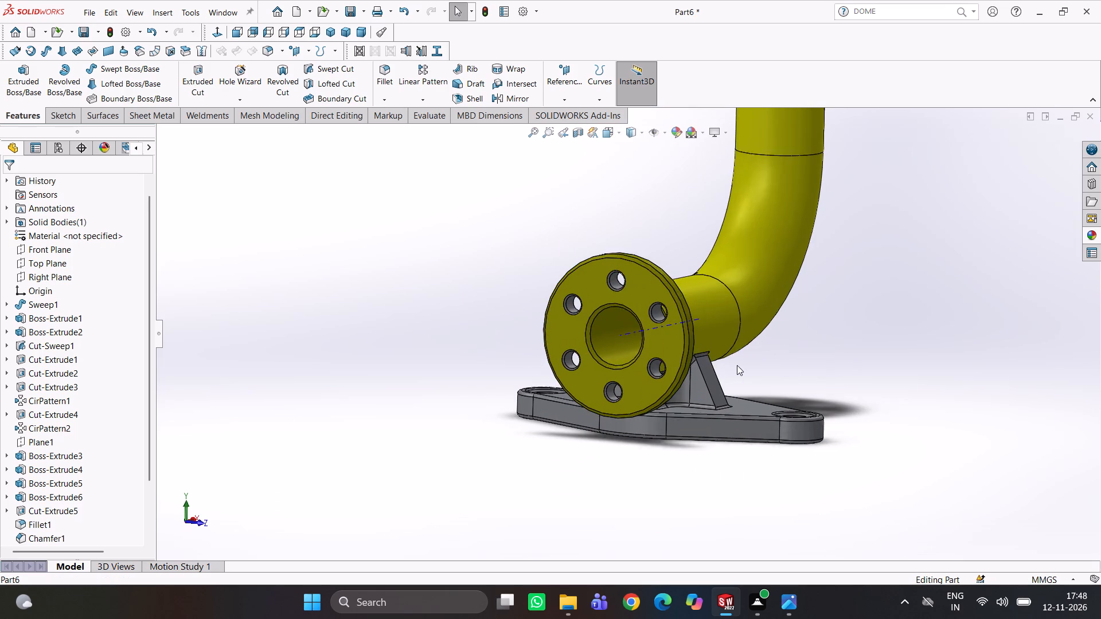
scroll(737, 365, "down", 1)
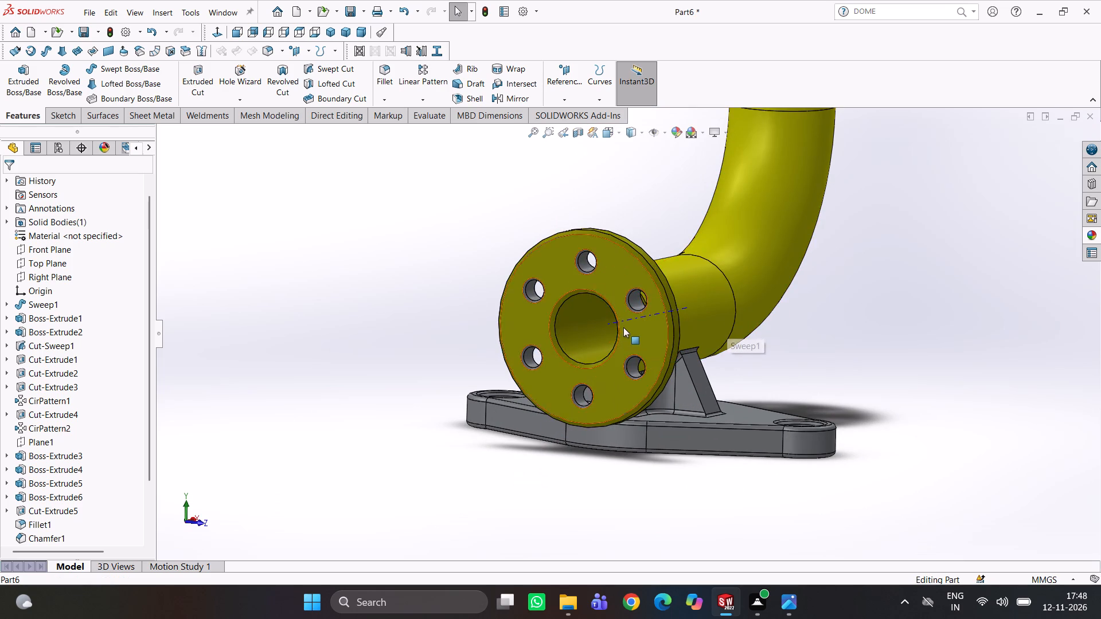
scroll(610, 240, "up", 3)
left_click(536, 287)
scroll(684, 304, "up", 4)
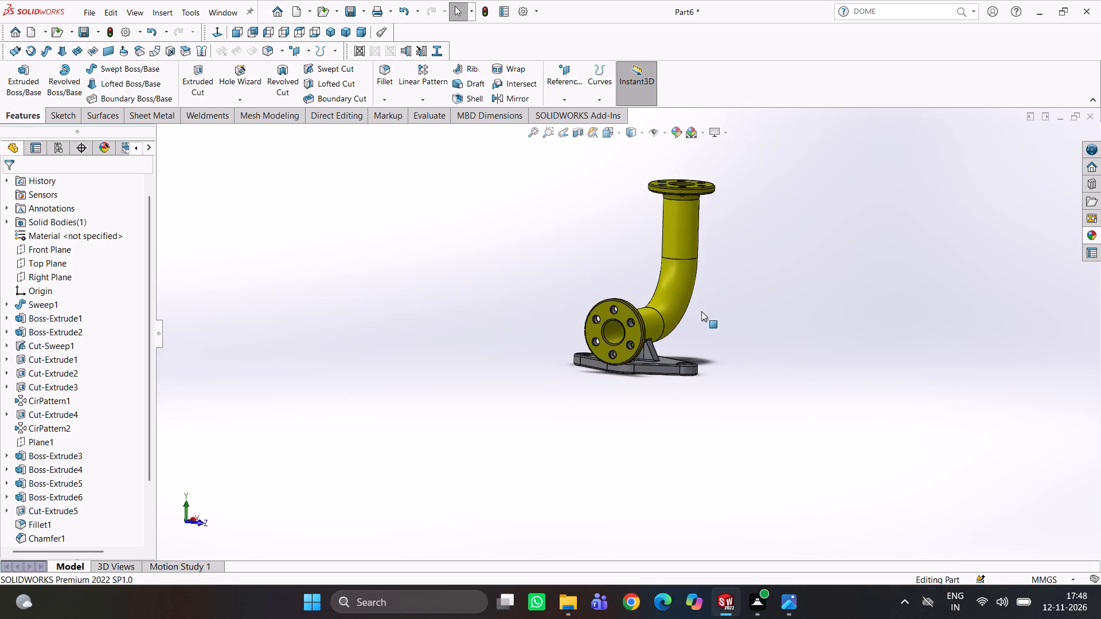
Examine the mounting base plate's front edges, underside and two mounting holes beneath the horizontal flange.
middle_click_drag(703, 315, 755, 362)
scroll(679, 385, "down", 3)
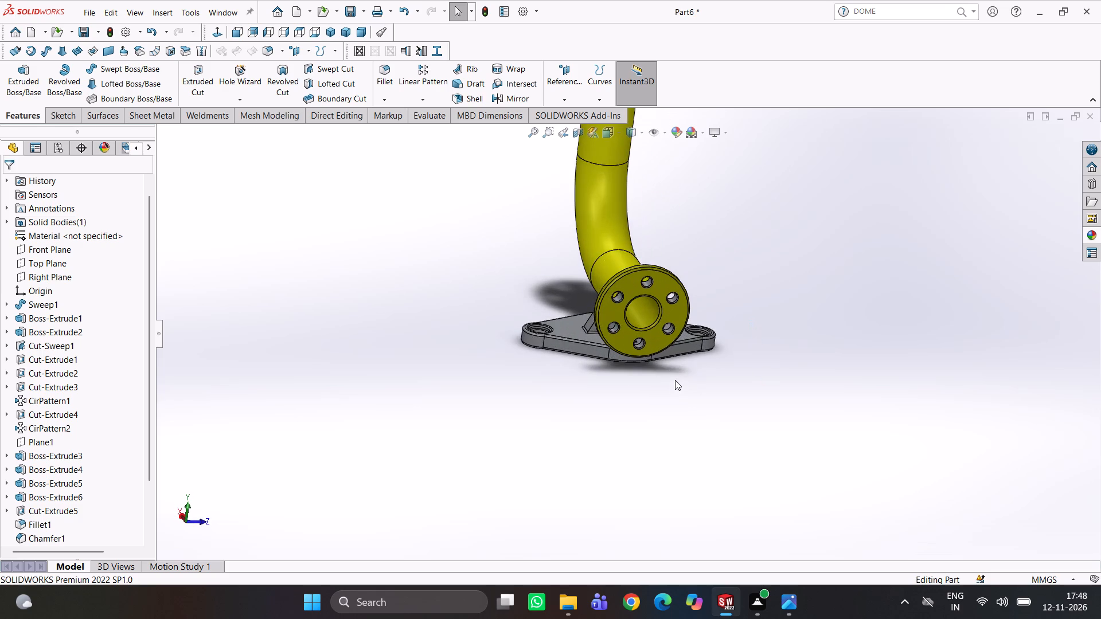
scroll(647, 335, "down", 2)
middle_click_drag(637, 339, 622, 293)
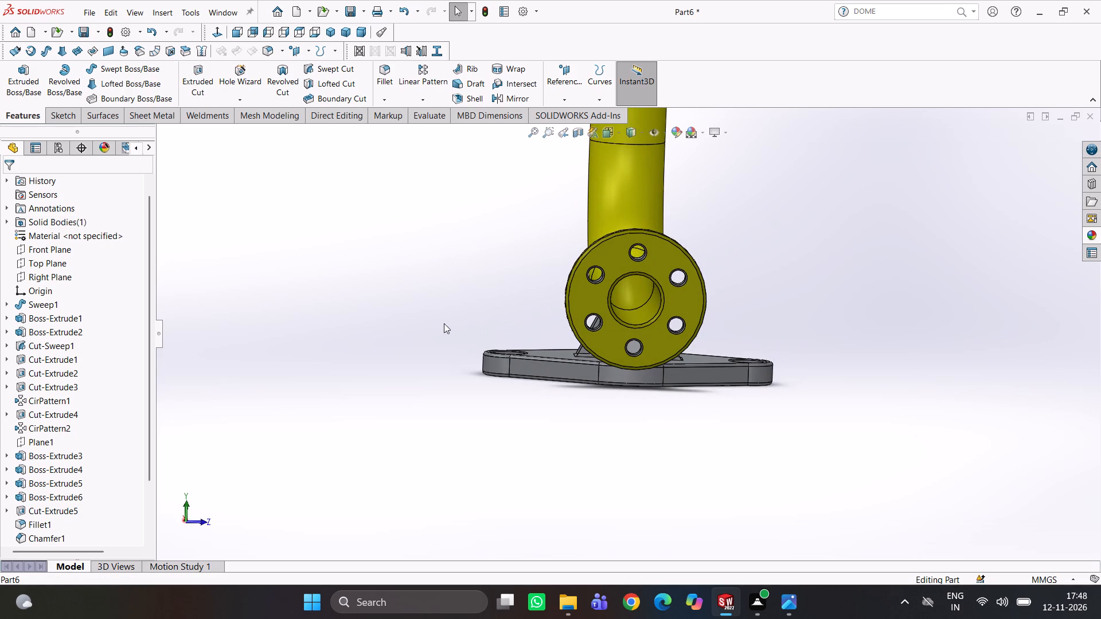
left_click(441, 314)
scroll(621, 360, "up", 2)
scroll(626, 359, "down", 3)
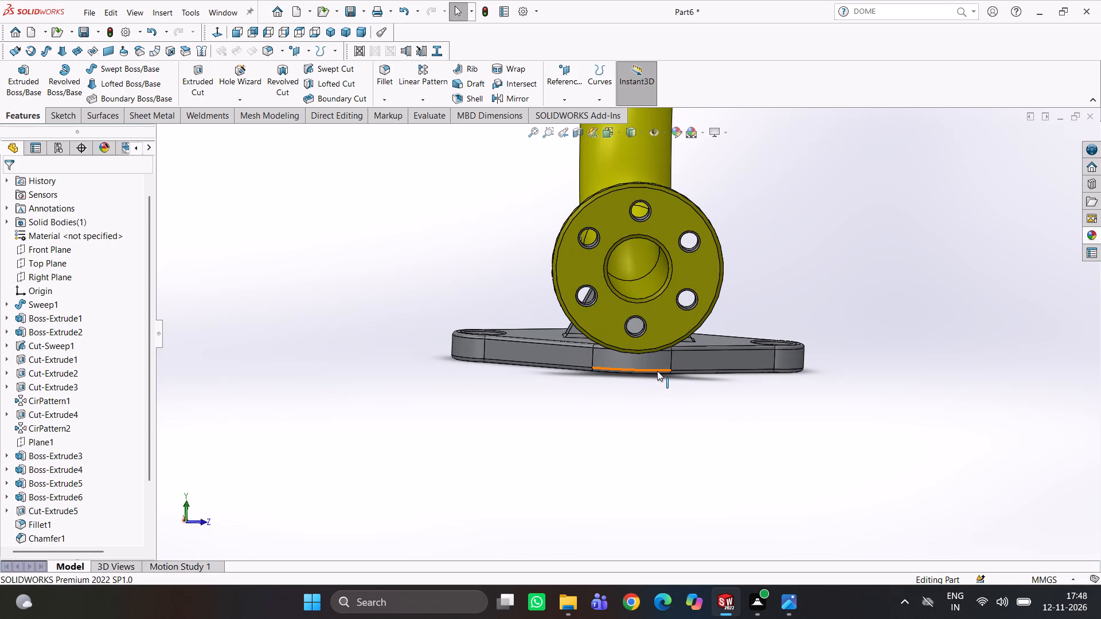
scroll(631, 386, "down", 4)
middle_click_drag(630, 352, 645, 308)
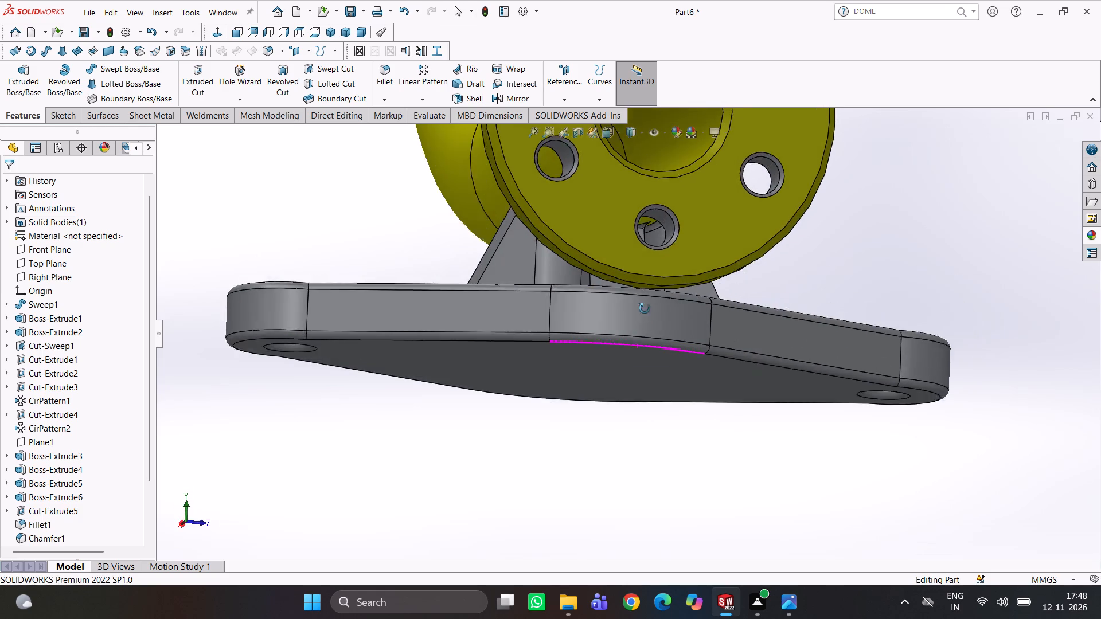
middle_click_drag(645, 308, 648, 295)
scroll(641, 331, "down", 3)
middle_click_drag(655, 339, 649, 360)
scroll(727, 370, "up", 3)
middle_click_drag(803, 377, 799, 362)
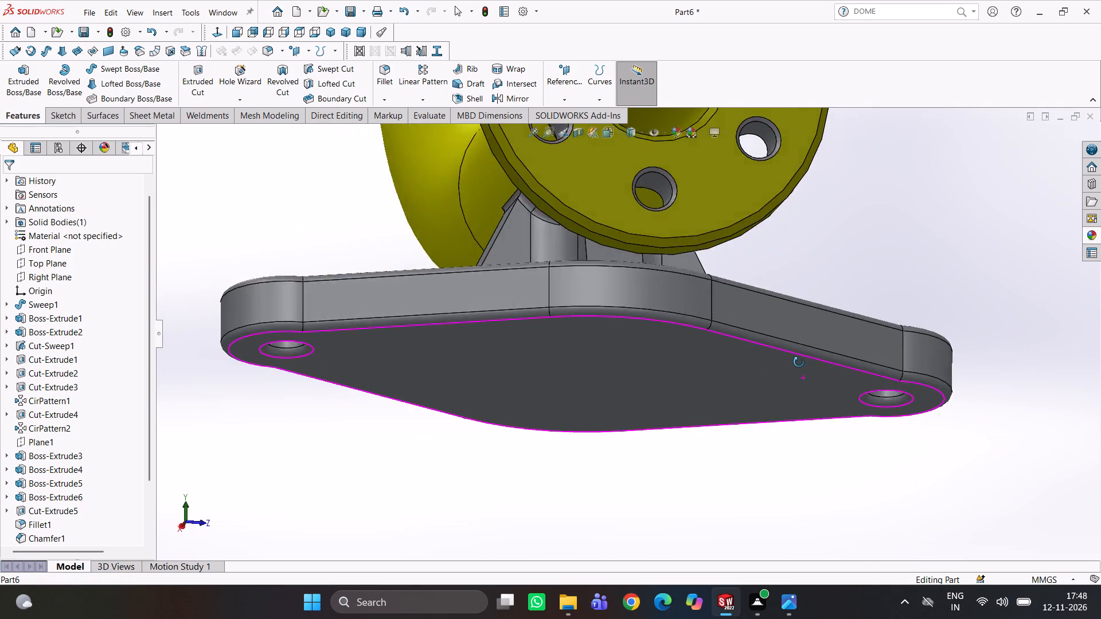
middle_click_drag(799, 362, 797, 365)
scroll(795, 369, "up", 3)
middle_click_drag(821, 307, 801, 344)
scroll(759, 256, "up", 3)
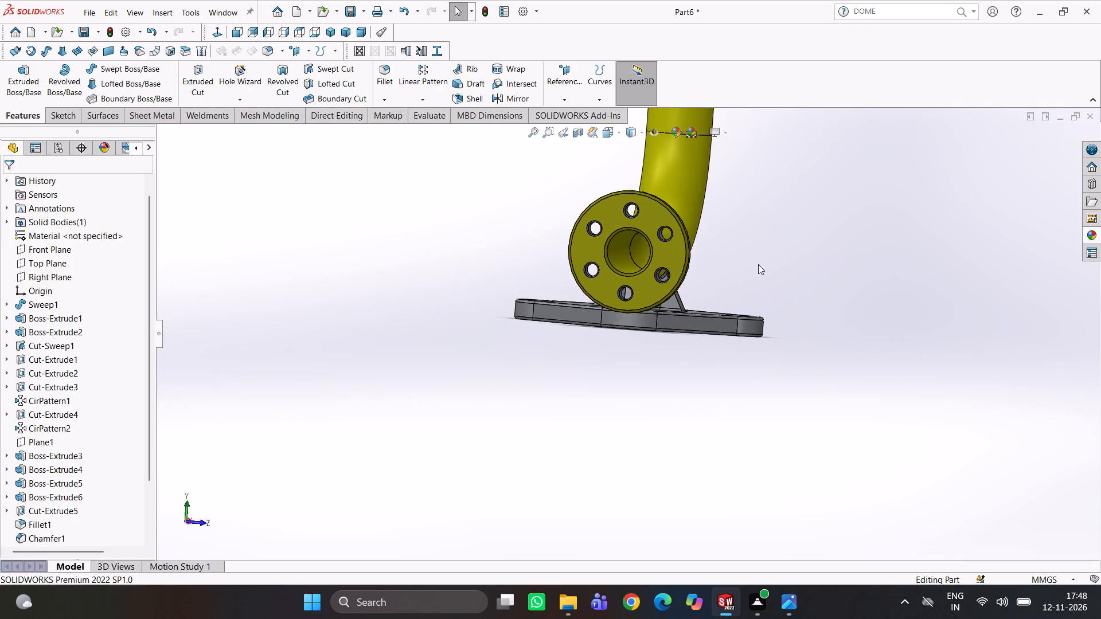
Examine the pipe bend and the support joining the horizontal pipe to the base plate.
middle_click_drag(723, 290, 678, 294)
scroll(704, 295, "up", 4)
scroll(760, 298, "down", 3)
scroll(678, 342, "down", 1)
scroll(657, 268, "down", 3)
middle_click_drag(672, 278, 643, 293)
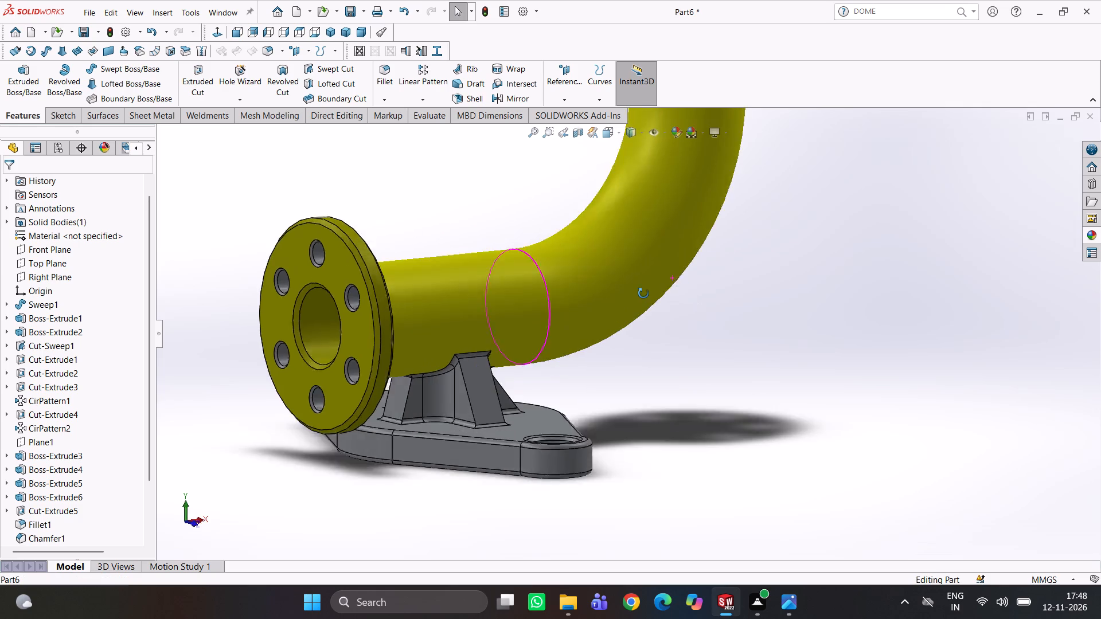
middle_click_drag(643, 293, 640, 293)
scroll(539, 313, "up", 4)
scroll(572, 279, "down", 4)
scroll(594, 283, "up", 4)
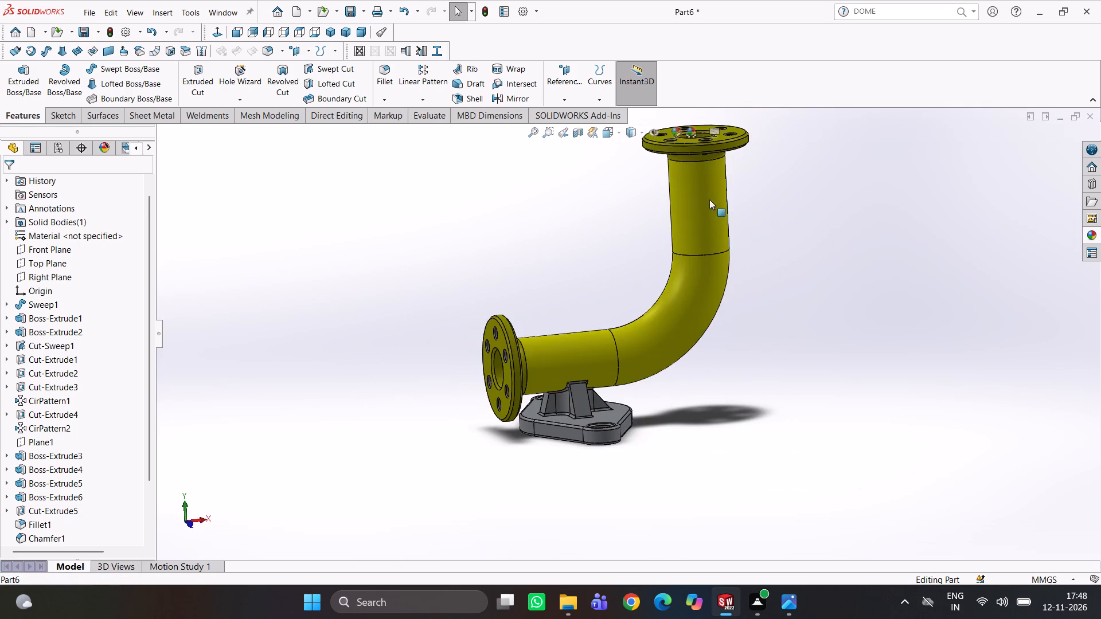
scroll(709, 197, "up", 2)
scroll(704, 190, "down", 3)
Examine the bore, bolt holes and rim of the flange on the vertical pipe end.
middle_click_drag(700, 228, 698, 319)
scroll(685, 265, "down", 3)
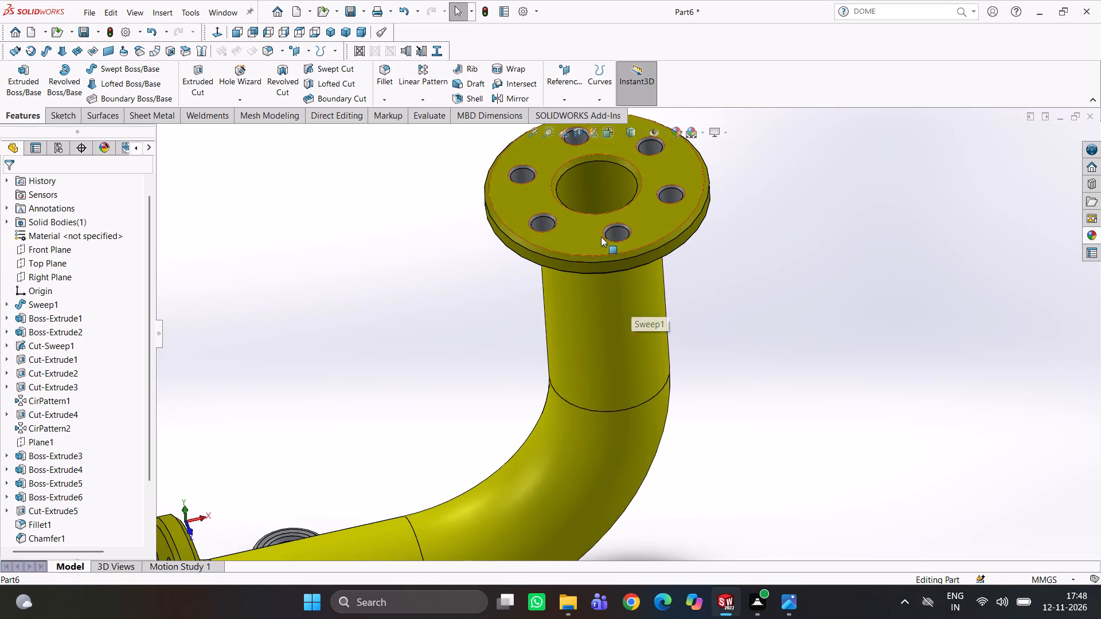
scroll(600, 235, "down", 4)
scroll(794, 283, "up", 3)
scroll(732, 275, "up", 2)
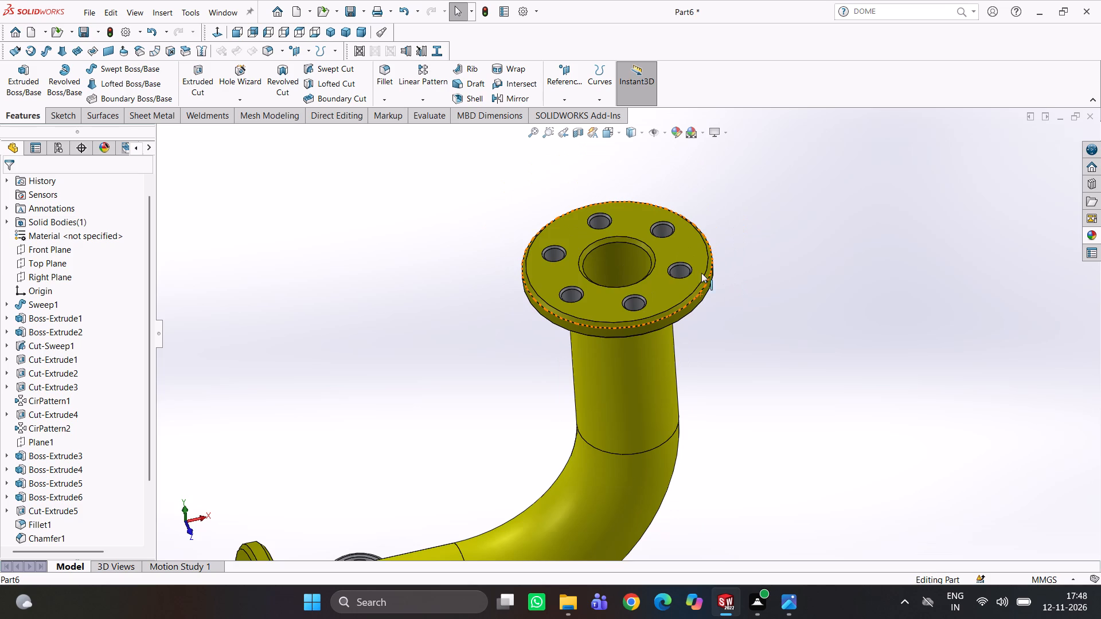
middle_click_drag(653, 275, 639, 190)
scroll(685, 364, "up", 3)
scroll(638, 464, "up", 3)
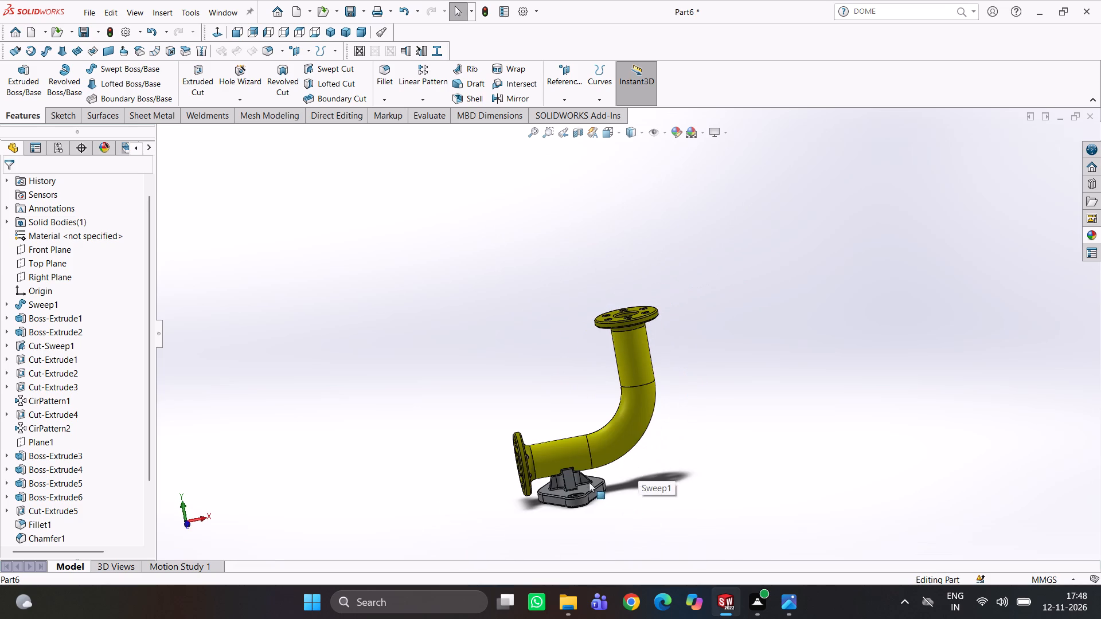
Examine the ribbed support, its fillets and the stepped mounting holes on the base plate.
middle_click_drag(588, 480, 596, 448)
scroll(588, 476, "up", 1)
scroll(572, 472, "down", 5)
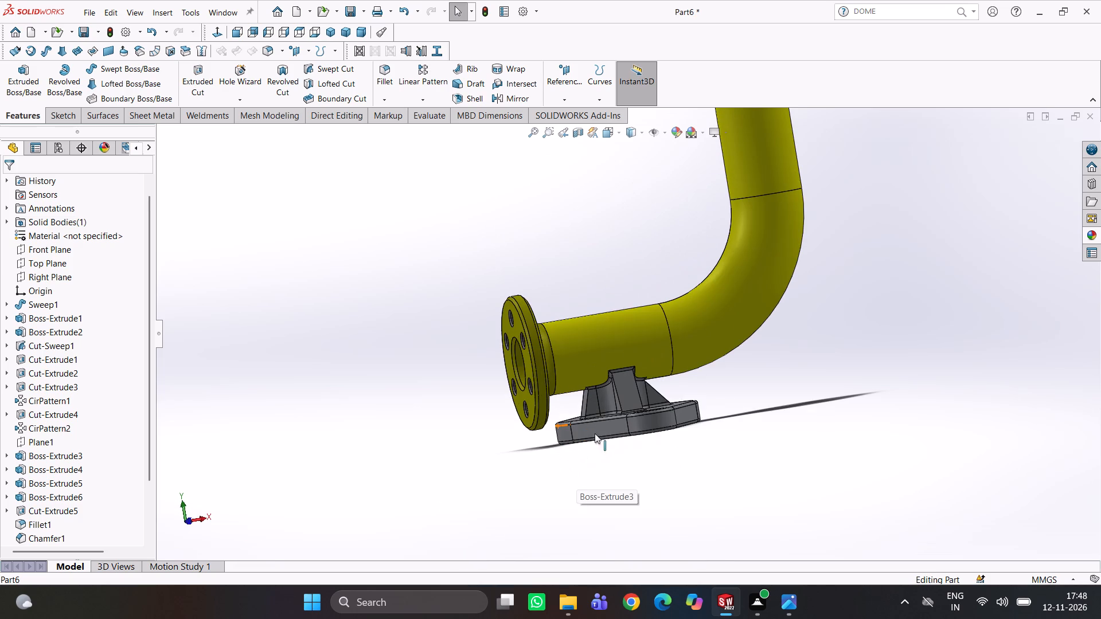
middle_click_drag(698, 408, 747, 391)
scroll(651, 426, "down", 4)
middle_click_drag(645, 457, 637, 519)
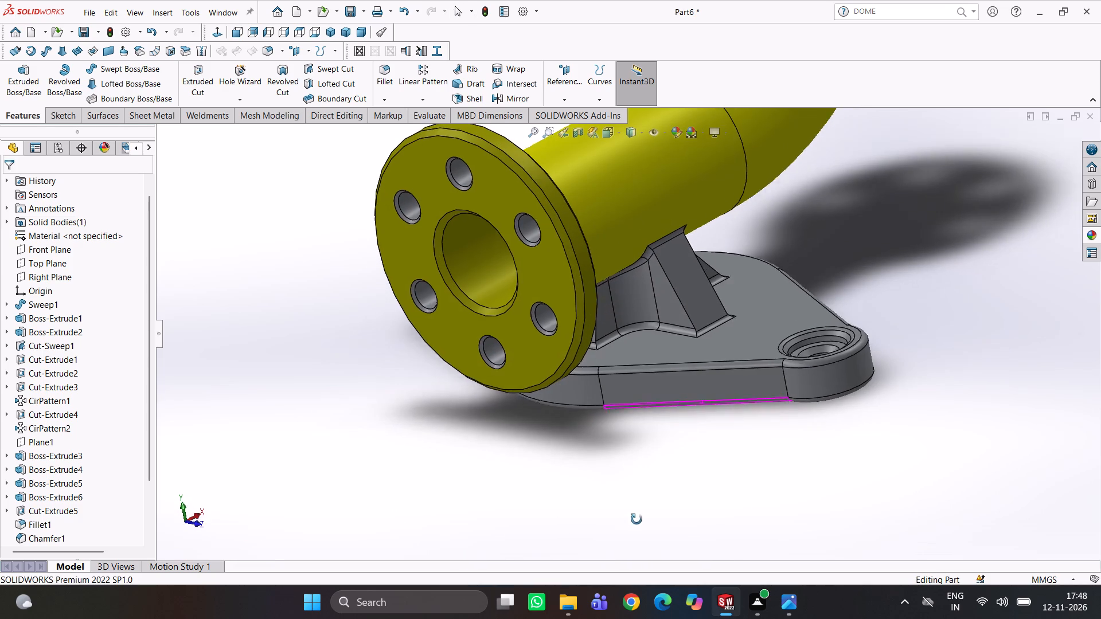
middle_click_drag(637, 519, 637, 520)
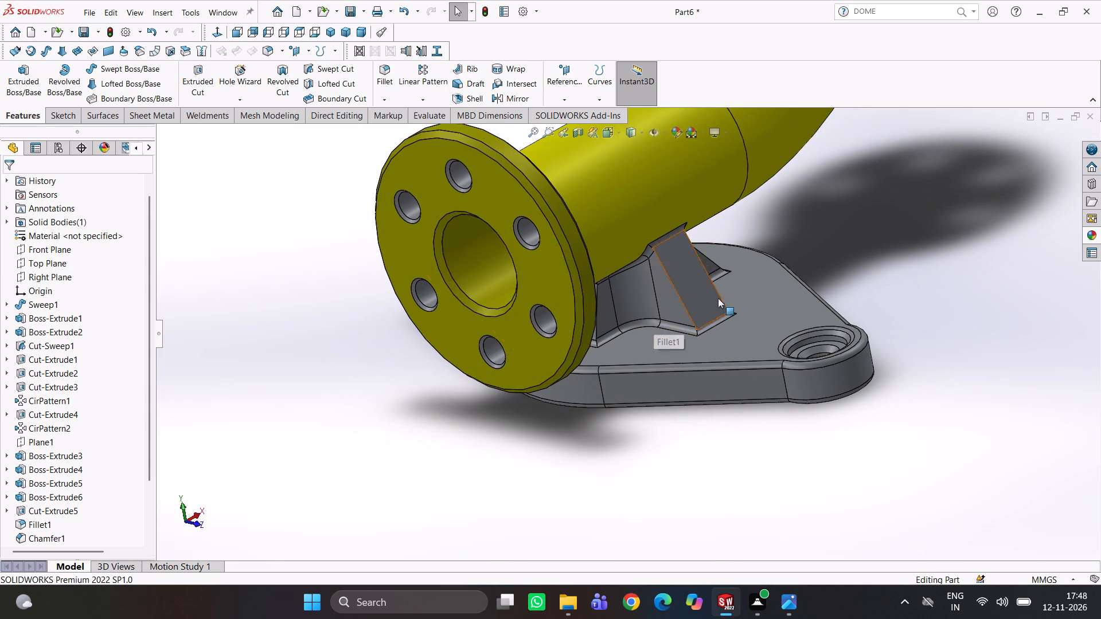
scroll(722, 295, "down", 1)
middle_click_drag(722, 295, 723, 365)
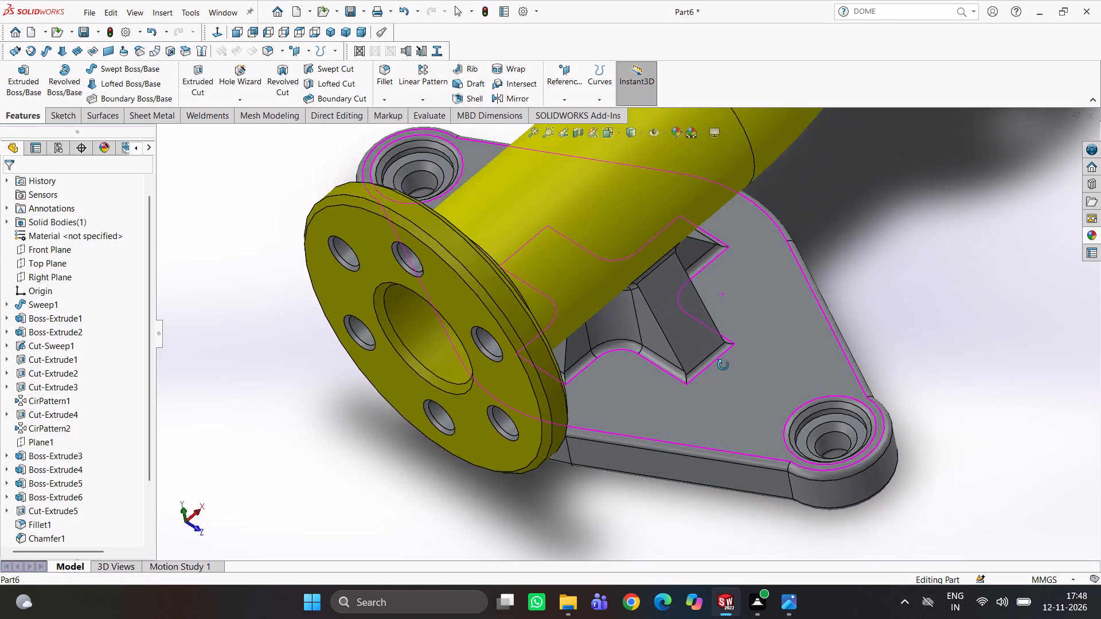
middle_click_drag(723, 365, 719, 280)
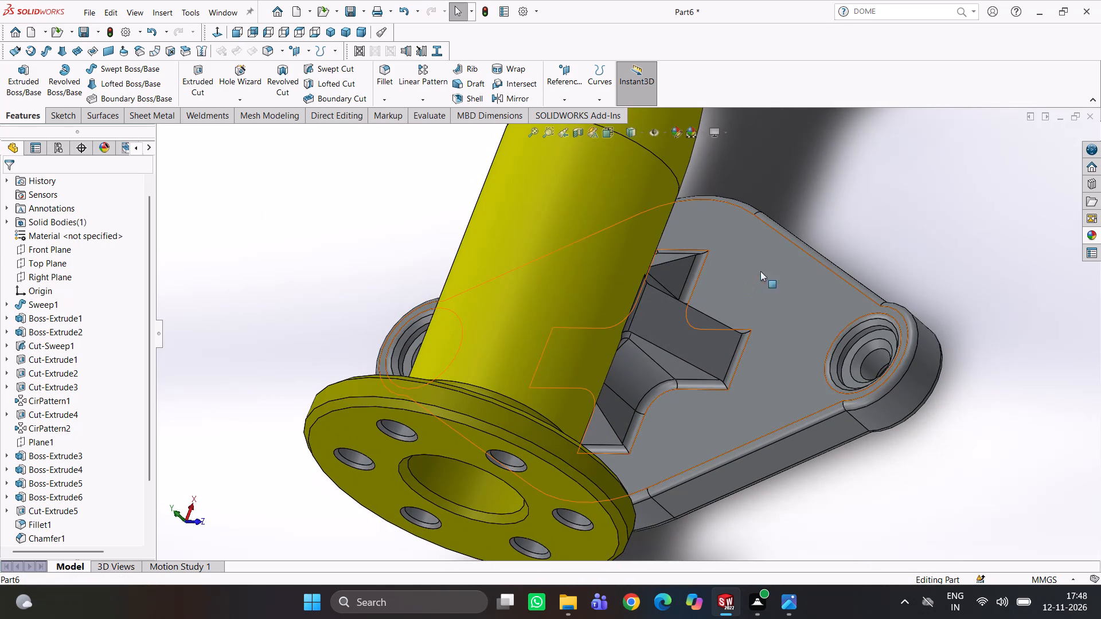
Examine the base plate's upper face and its two stepped mounting holes on either side of the horizontal pipe.
left_click(846, 227)
middle_click_drag(762, 304, 834, 358)
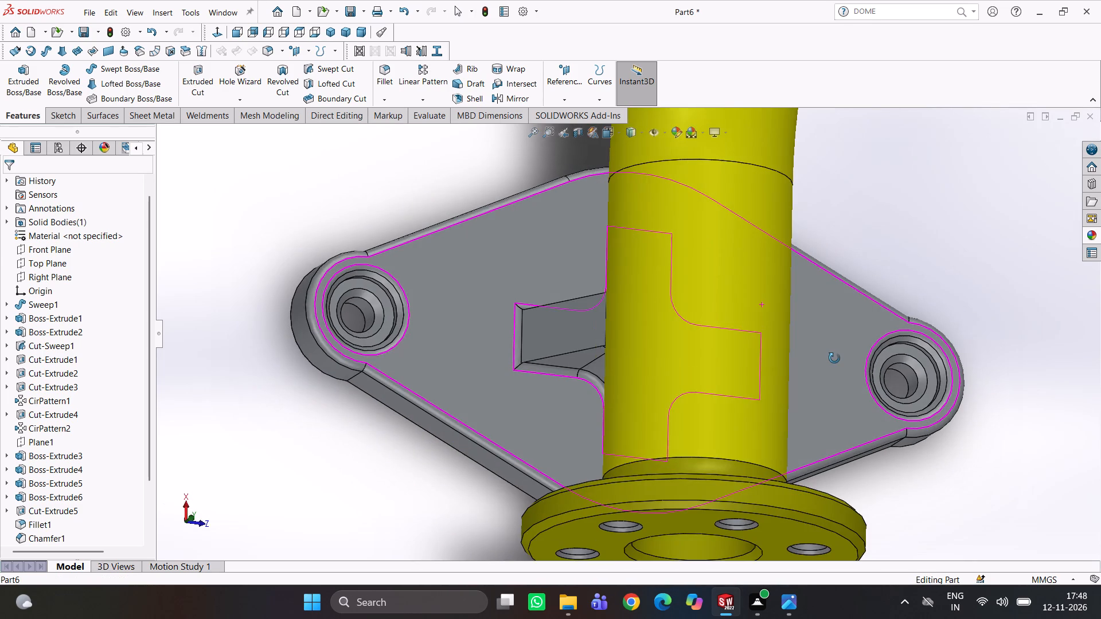
middle_click_drag(834, 358, 823, 367)
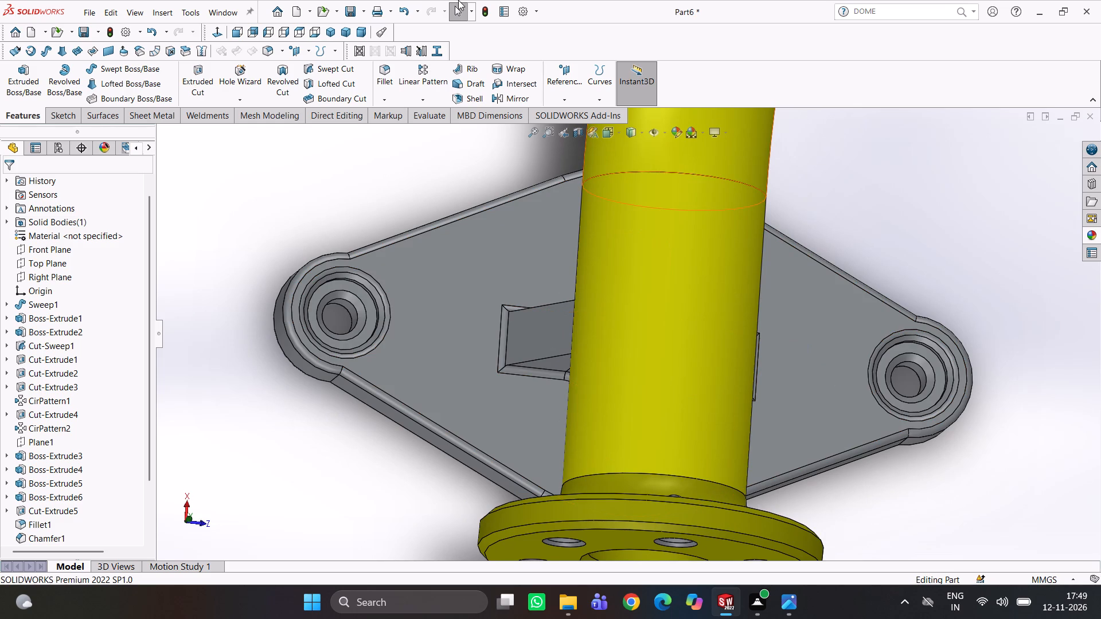
scroll(684, 347, "up", 4)
middle_click_drag(653, 358, 718, 346)
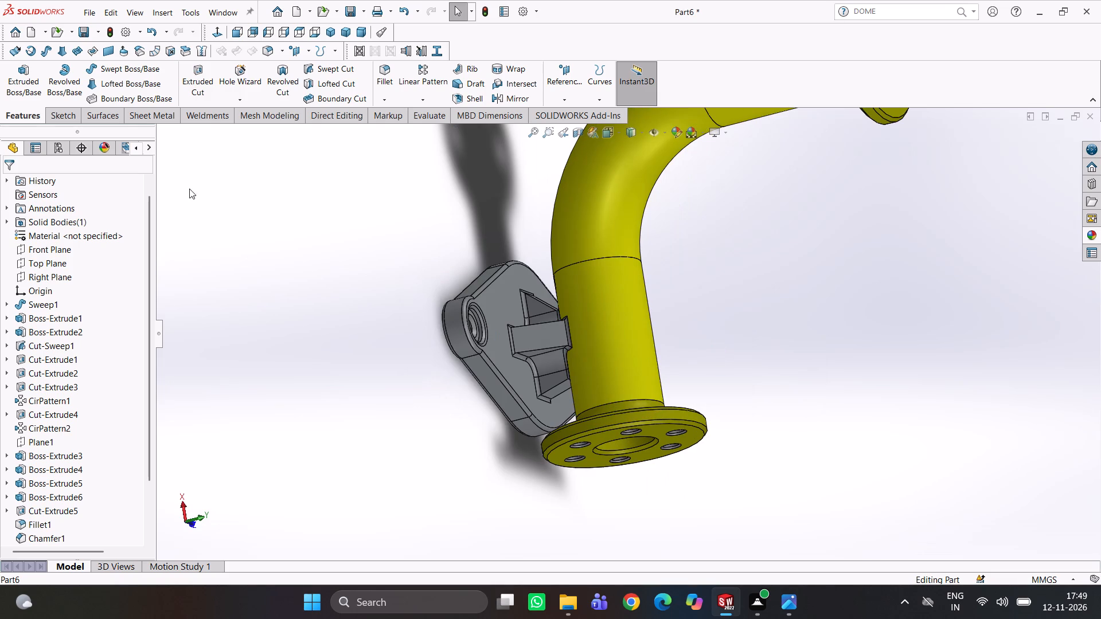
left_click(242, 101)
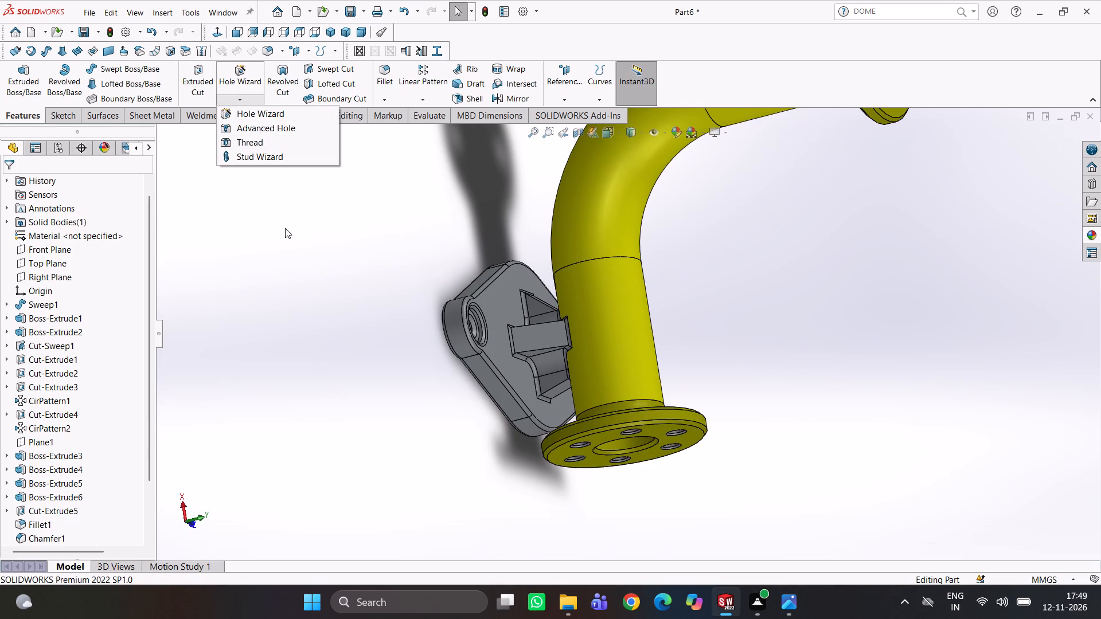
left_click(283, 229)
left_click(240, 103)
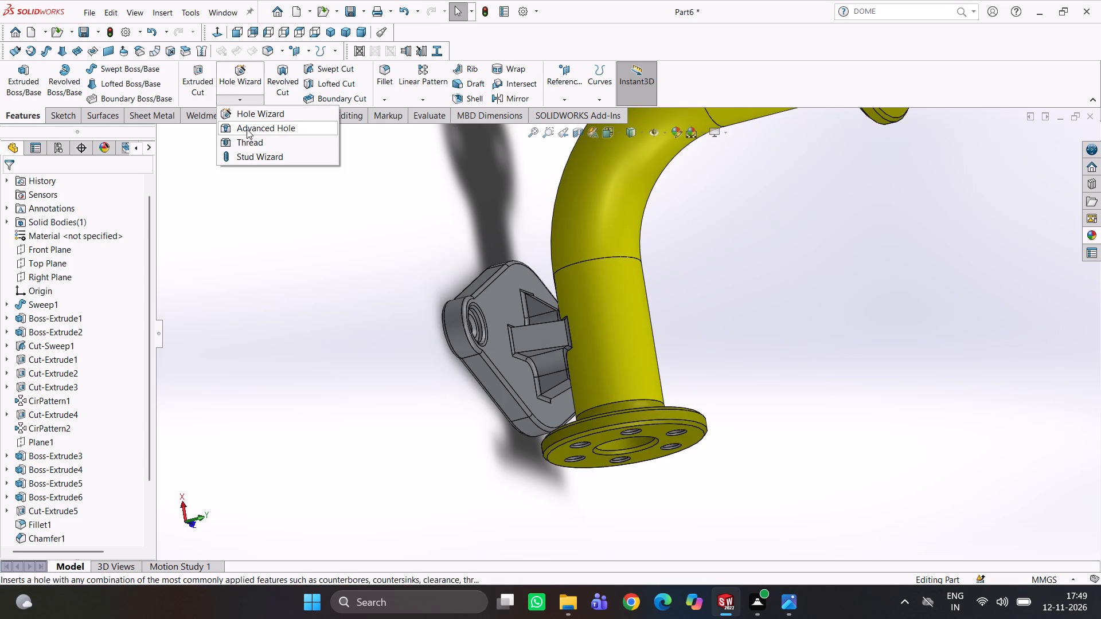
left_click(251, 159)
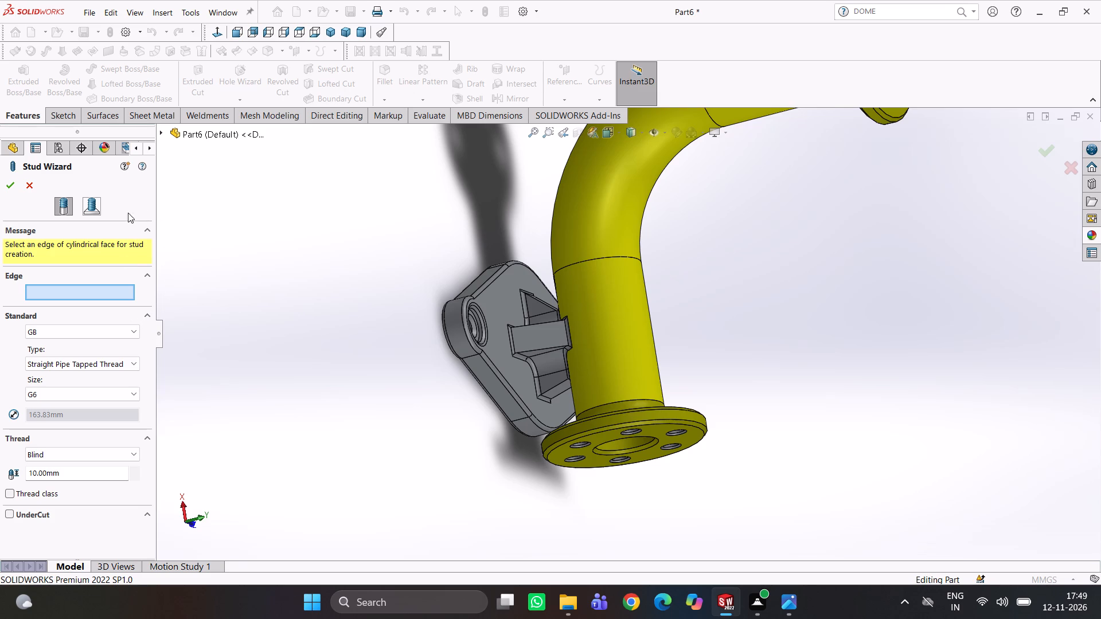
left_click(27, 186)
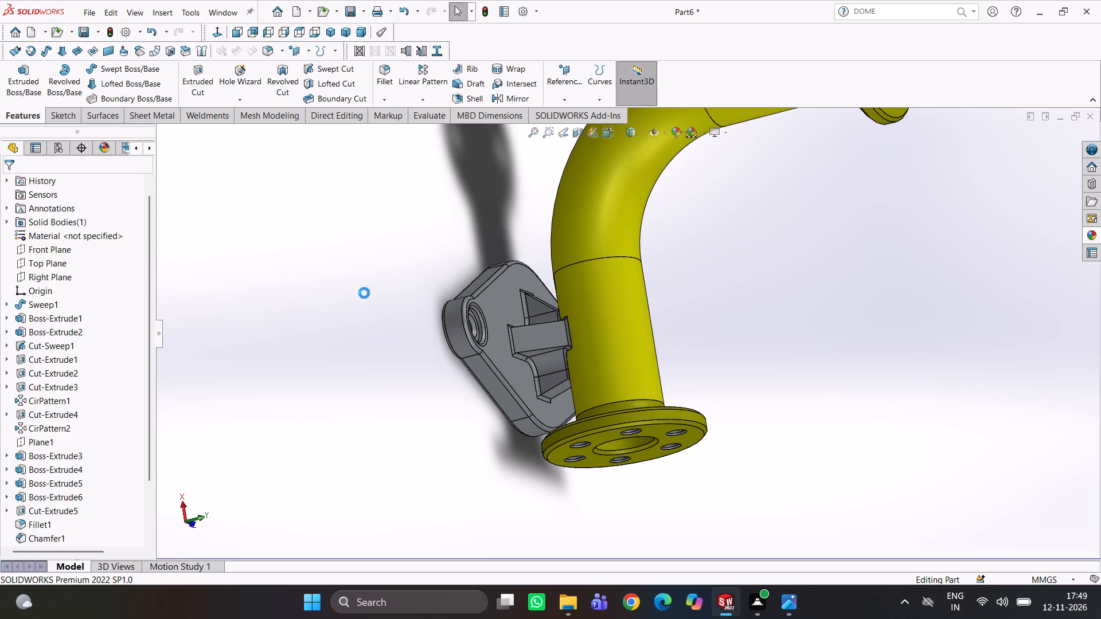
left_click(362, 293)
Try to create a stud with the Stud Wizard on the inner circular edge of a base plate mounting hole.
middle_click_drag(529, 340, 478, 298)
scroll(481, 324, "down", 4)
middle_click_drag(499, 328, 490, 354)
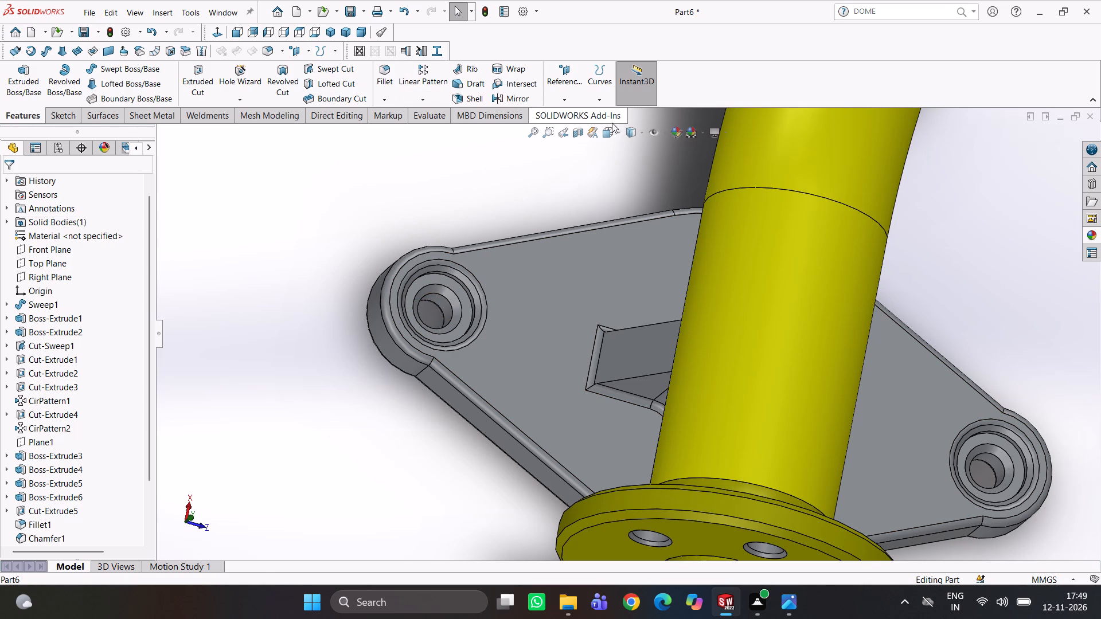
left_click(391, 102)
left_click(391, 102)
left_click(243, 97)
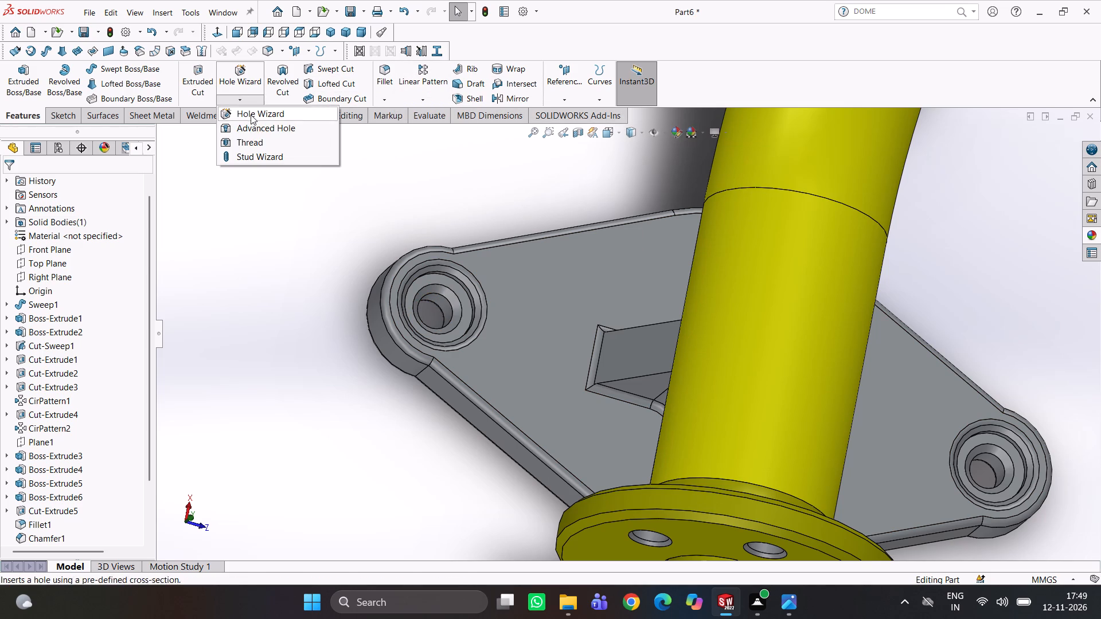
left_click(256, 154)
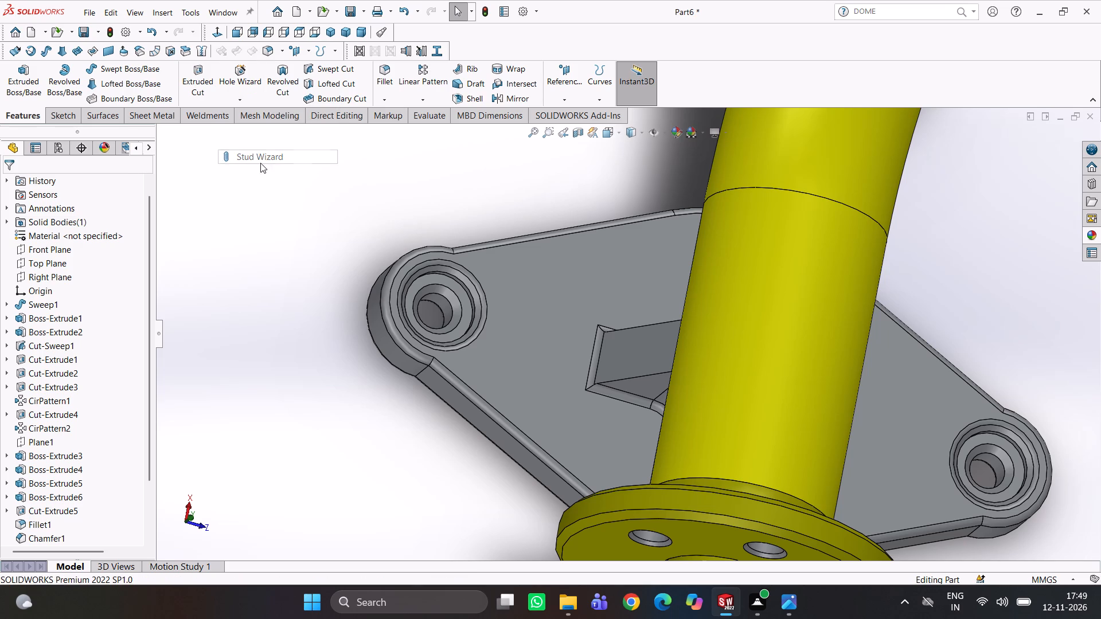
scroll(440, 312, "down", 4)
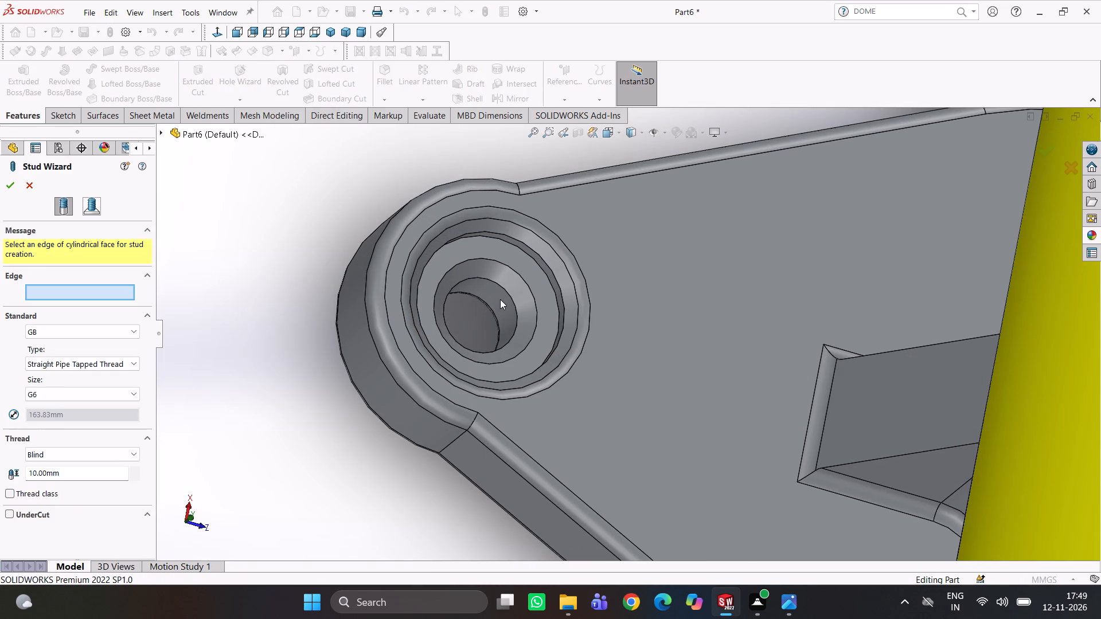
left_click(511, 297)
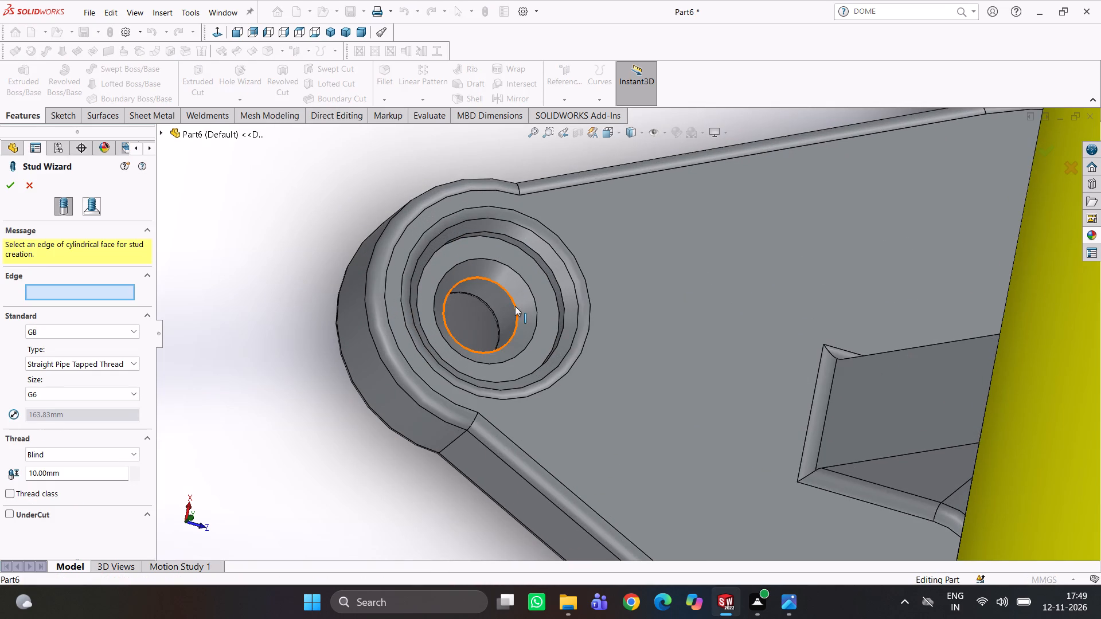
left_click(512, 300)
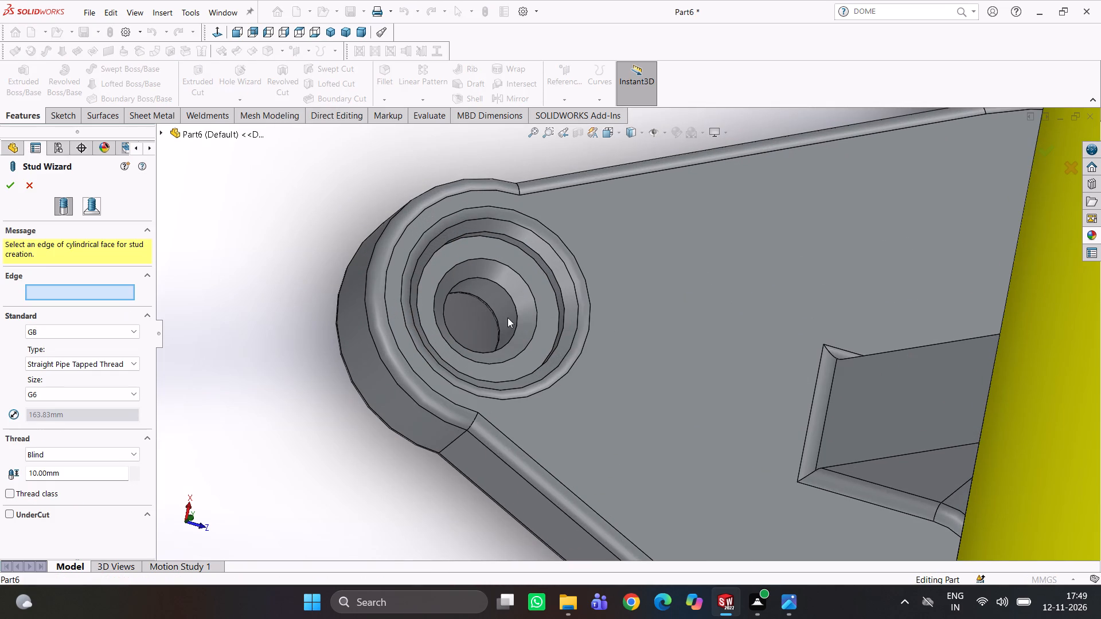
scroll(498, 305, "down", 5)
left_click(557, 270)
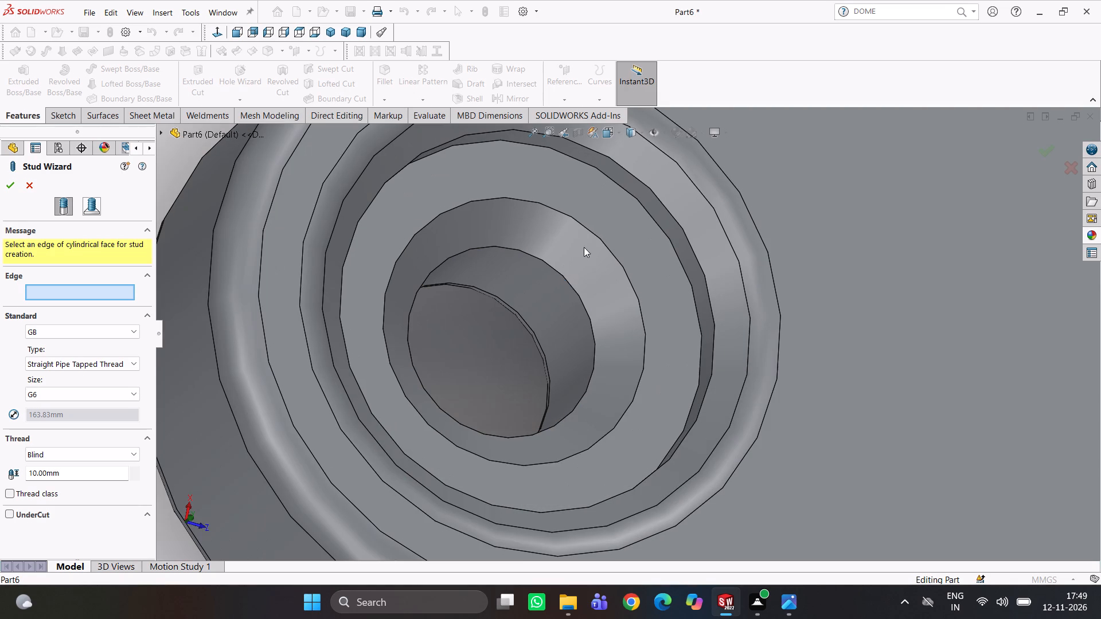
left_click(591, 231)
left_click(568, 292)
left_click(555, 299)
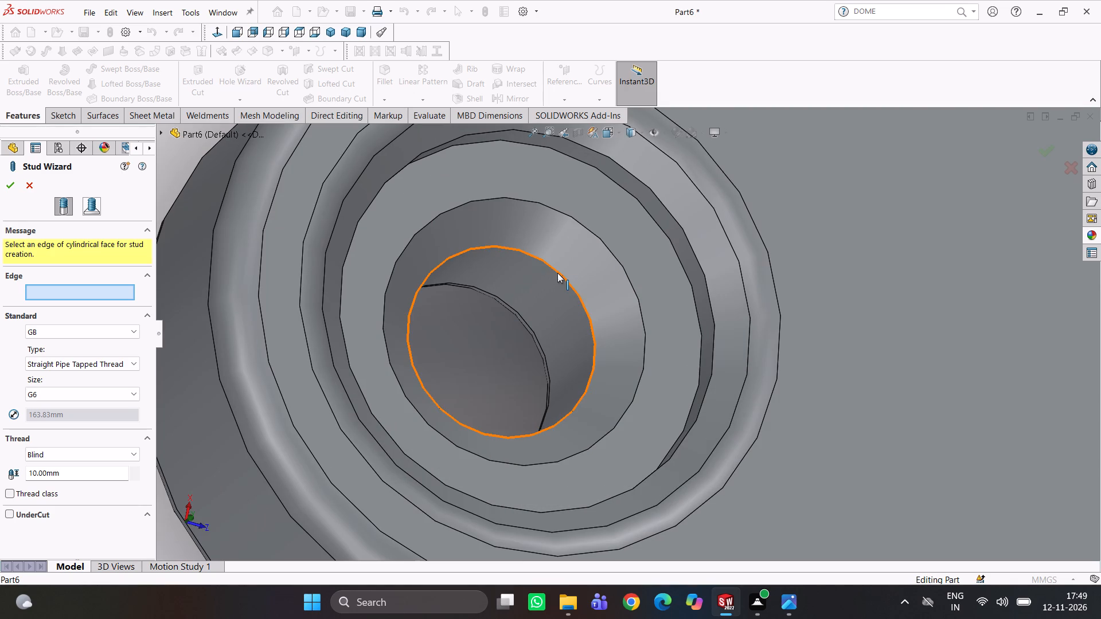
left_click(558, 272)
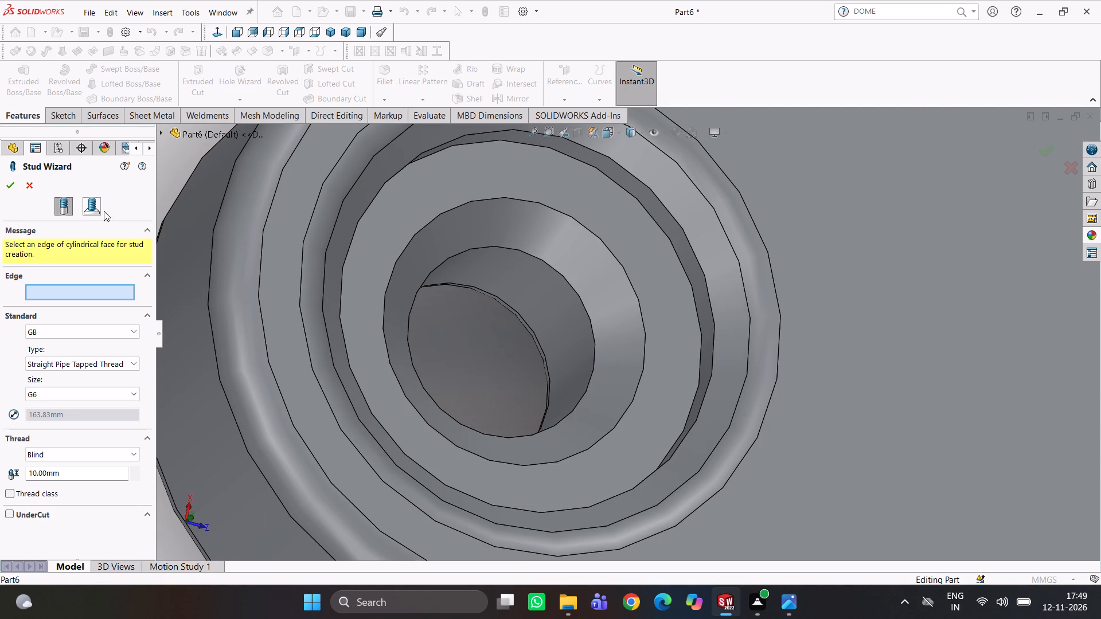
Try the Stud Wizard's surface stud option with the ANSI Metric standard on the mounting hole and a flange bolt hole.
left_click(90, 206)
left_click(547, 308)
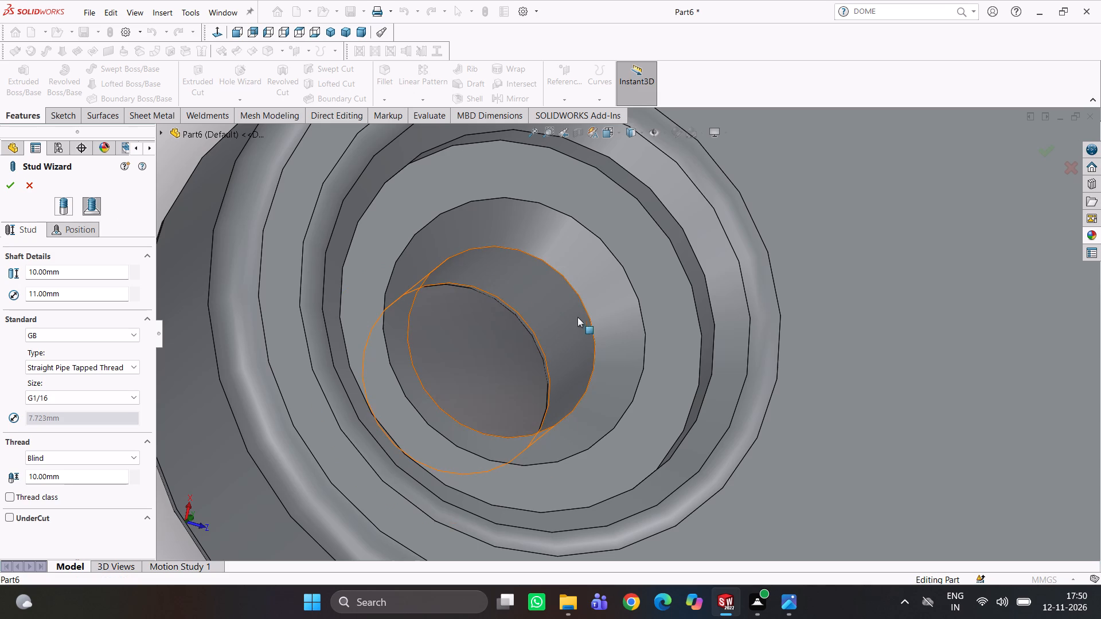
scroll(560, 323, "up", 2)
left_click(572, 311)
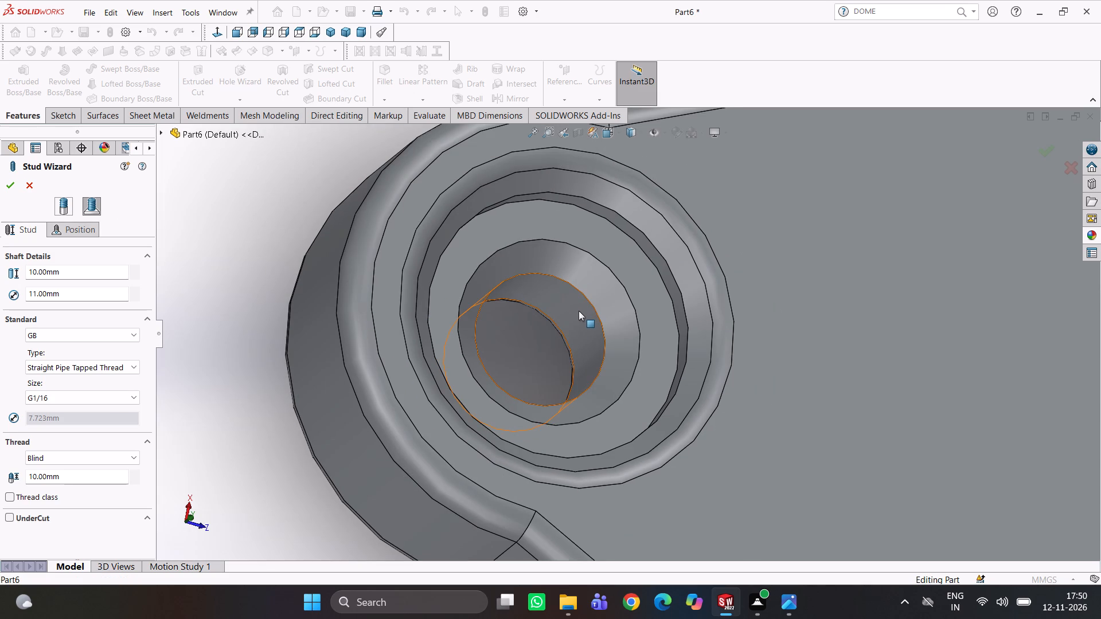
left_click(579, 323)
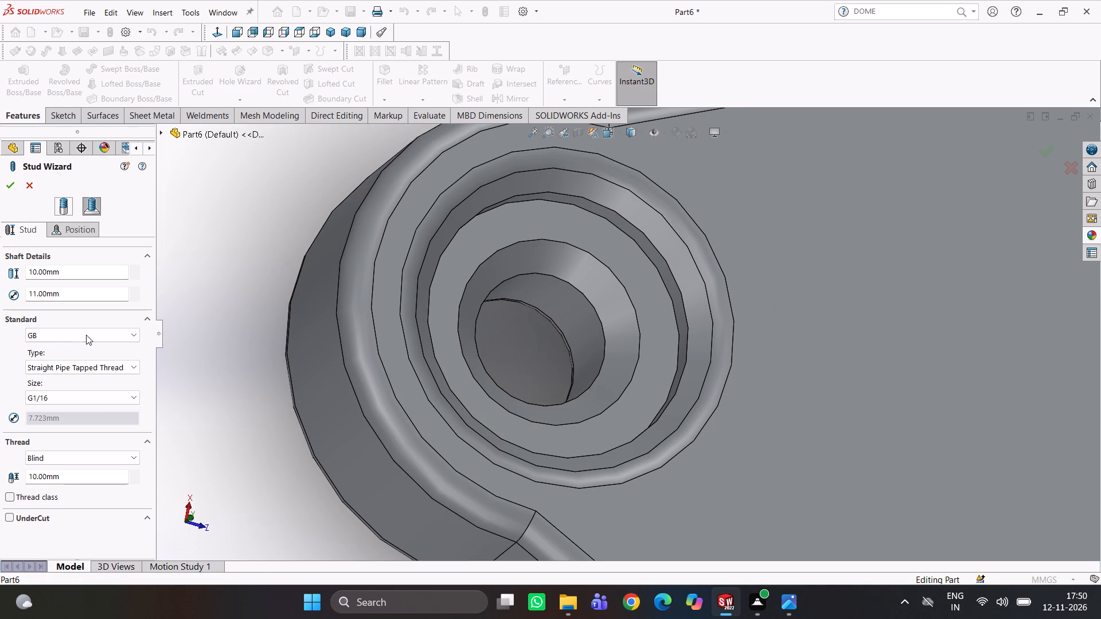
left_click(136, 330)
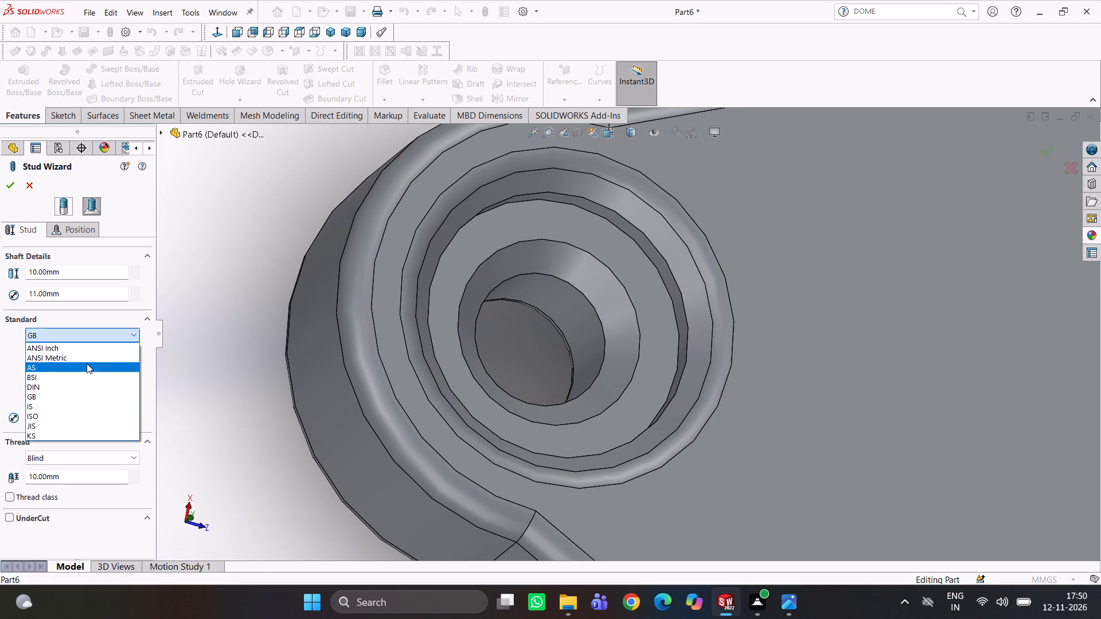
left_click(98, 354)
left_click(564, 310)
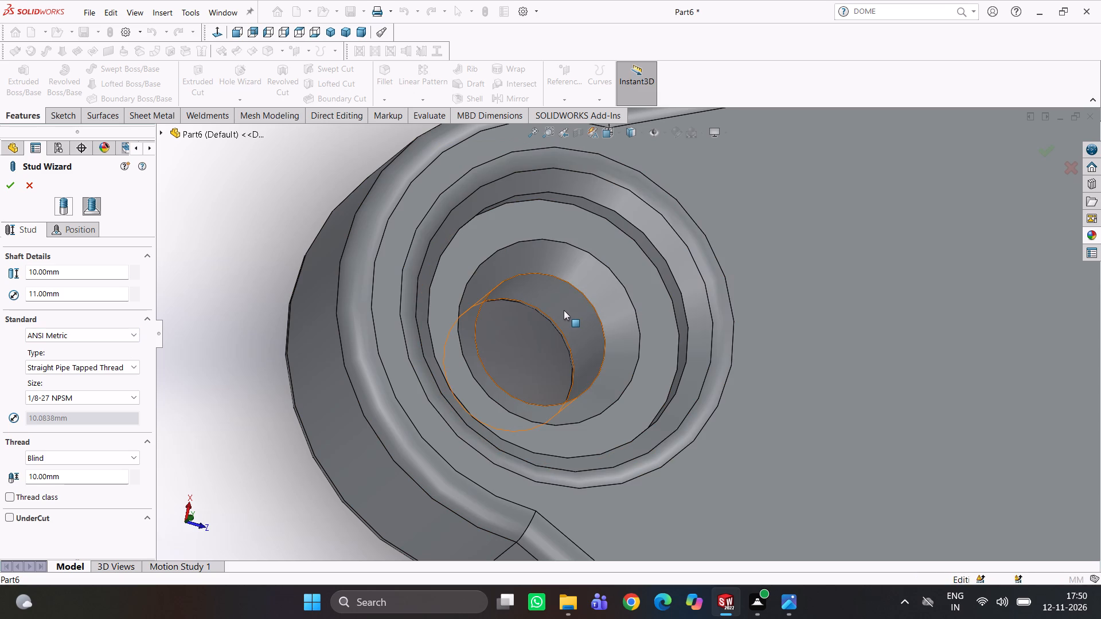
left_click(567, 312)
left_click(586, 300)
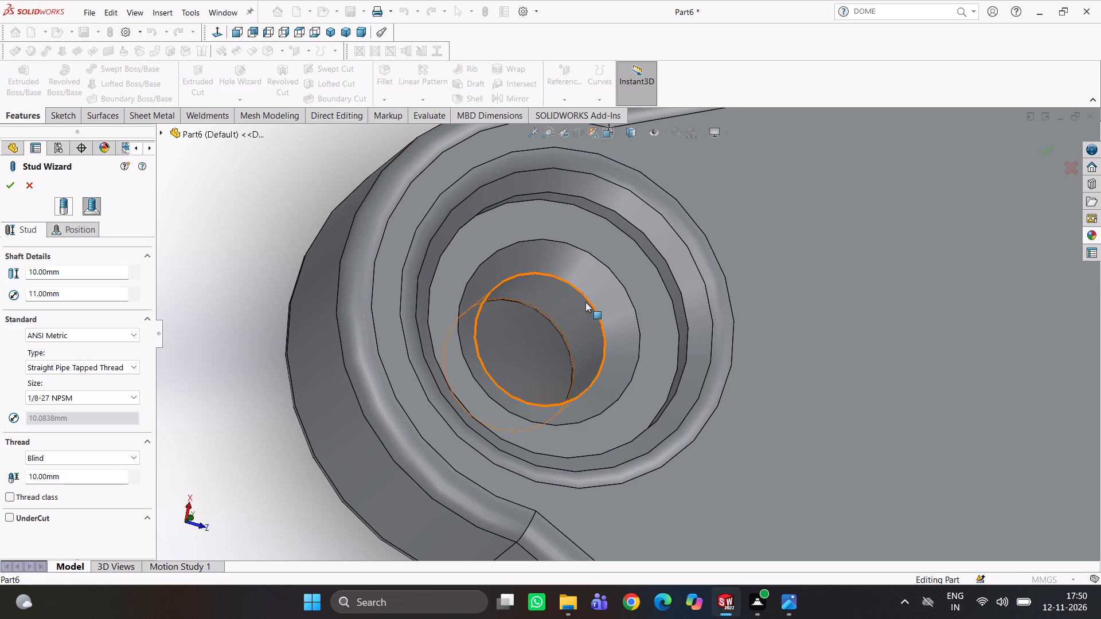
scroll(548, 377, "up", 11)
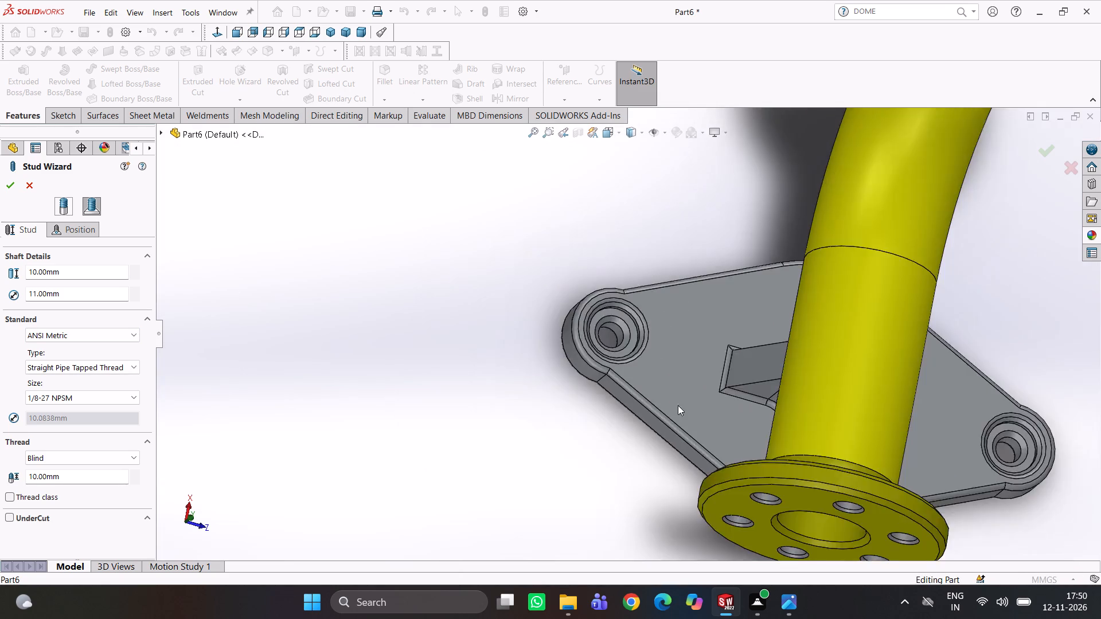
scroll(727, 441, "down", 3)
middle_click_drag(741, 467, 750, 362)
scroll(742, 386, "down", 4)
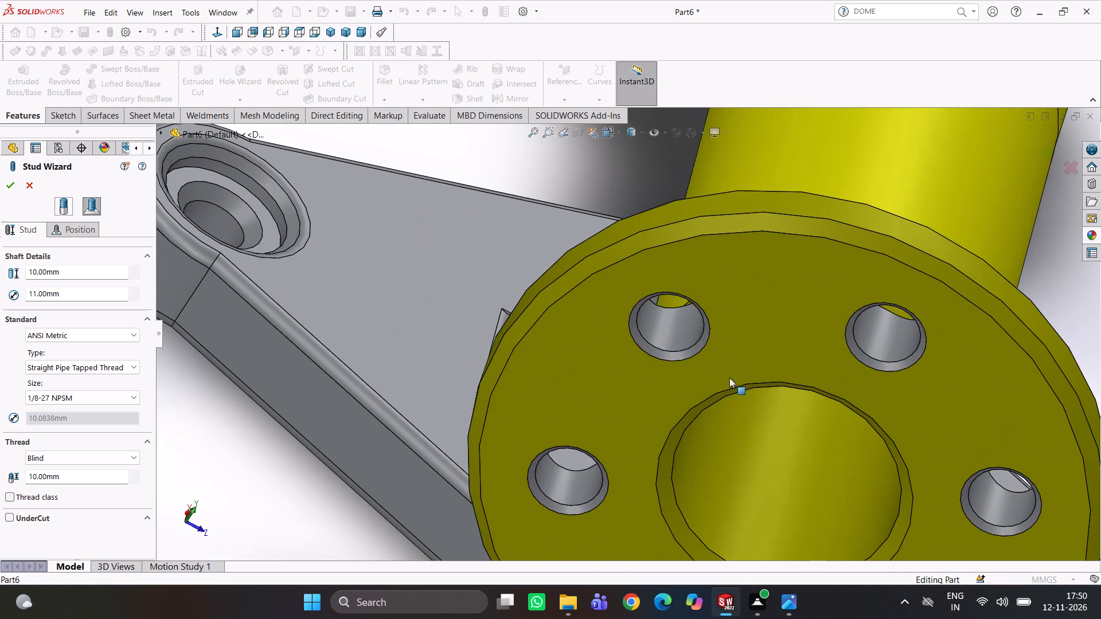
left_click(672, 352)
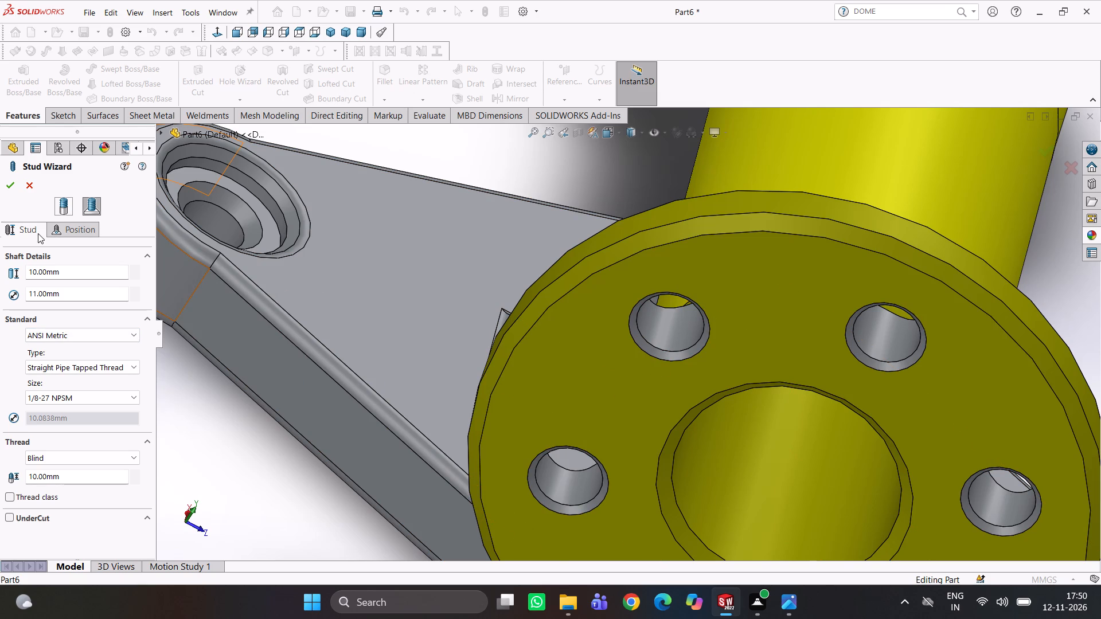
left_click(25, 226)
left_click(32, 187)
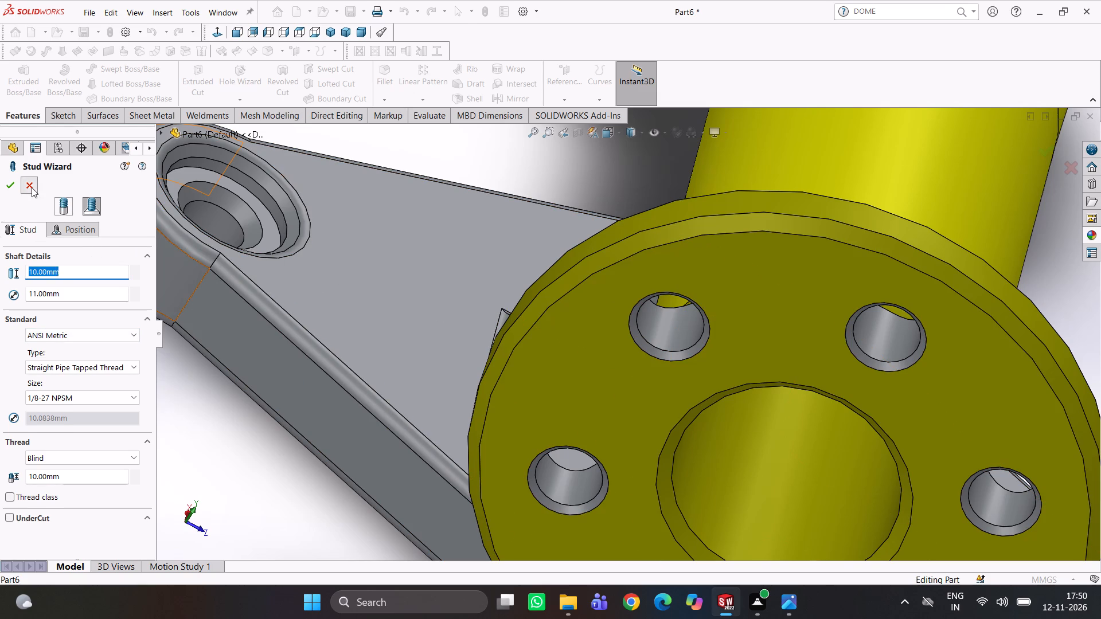
Examine the horizontal flange, ribbed support and rounded base plate corner around the stepped mounting hole.
scroll(335, 346, "up", 6)
left_click(434, 382)
scroll(721, 384, "up", 3)
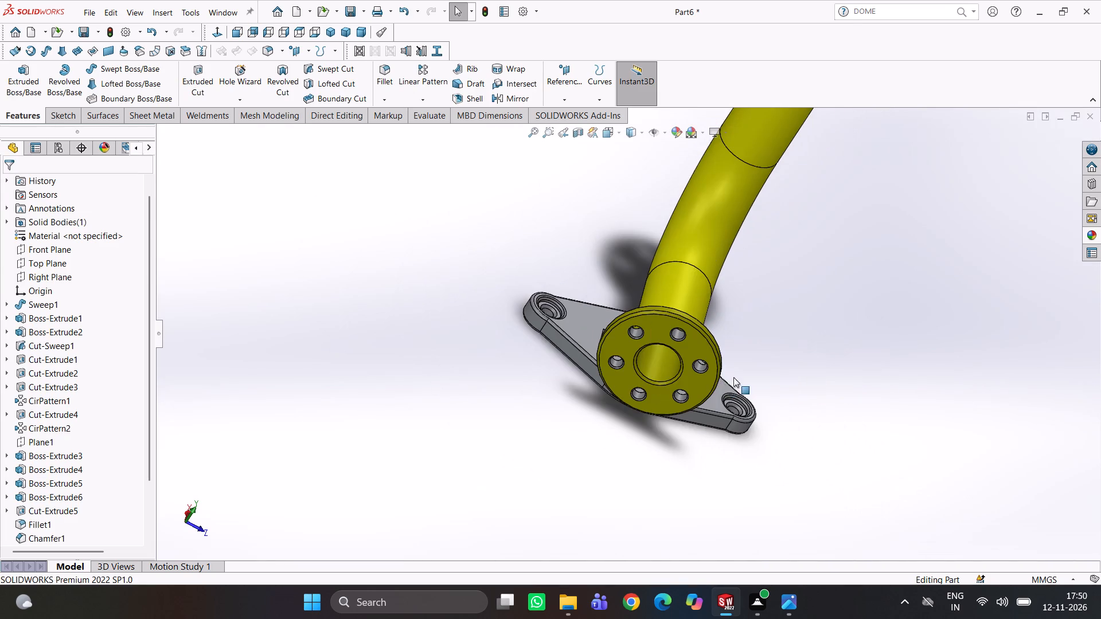
middle_click_drag(723, 377, 654, 370)
scroll(669, 373, "down", 5)
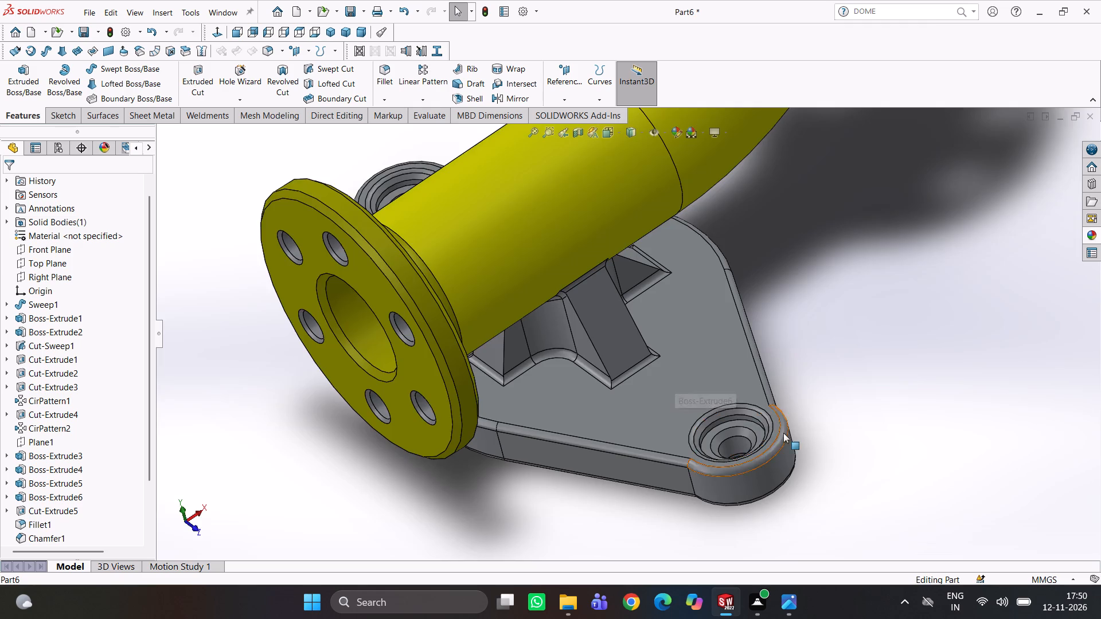
scroll(783, 433, "down", 3)
middle_click_drag(779, 433, 772, 374)
scroll(771, 371, "up", 5)
scroll(667, 300, "up", 4)
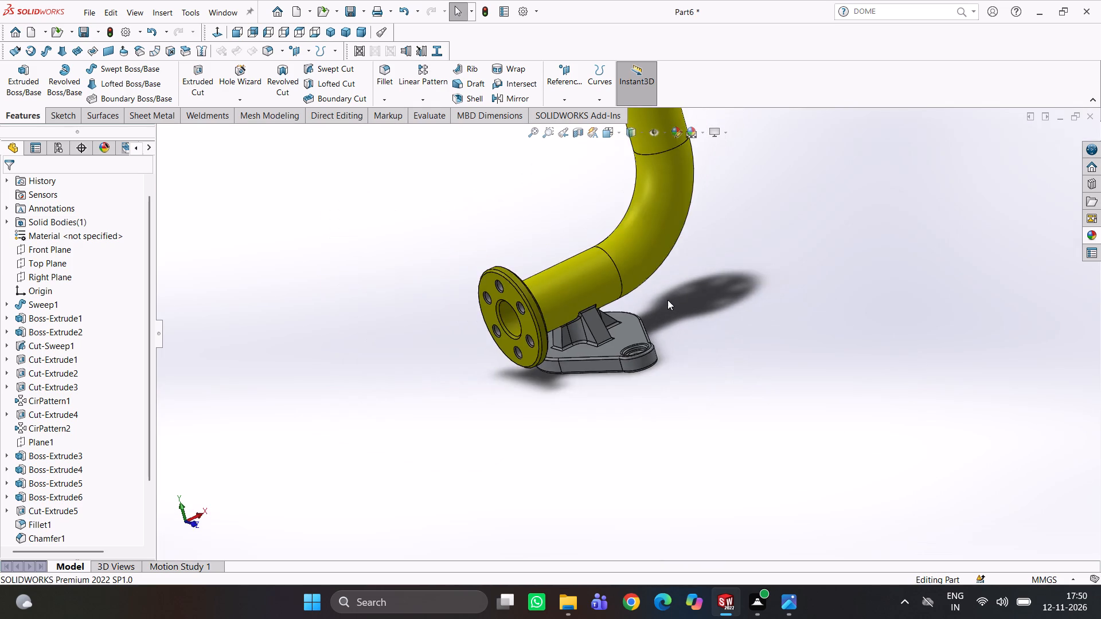
Examine the complete pipe elbow with both flanges, plus the base plate and support from the side.
scroll(638, 254, "up", 4)
scroll(630, 231, "down", 5)
middle_click_drag(653, 218, 689, 313)
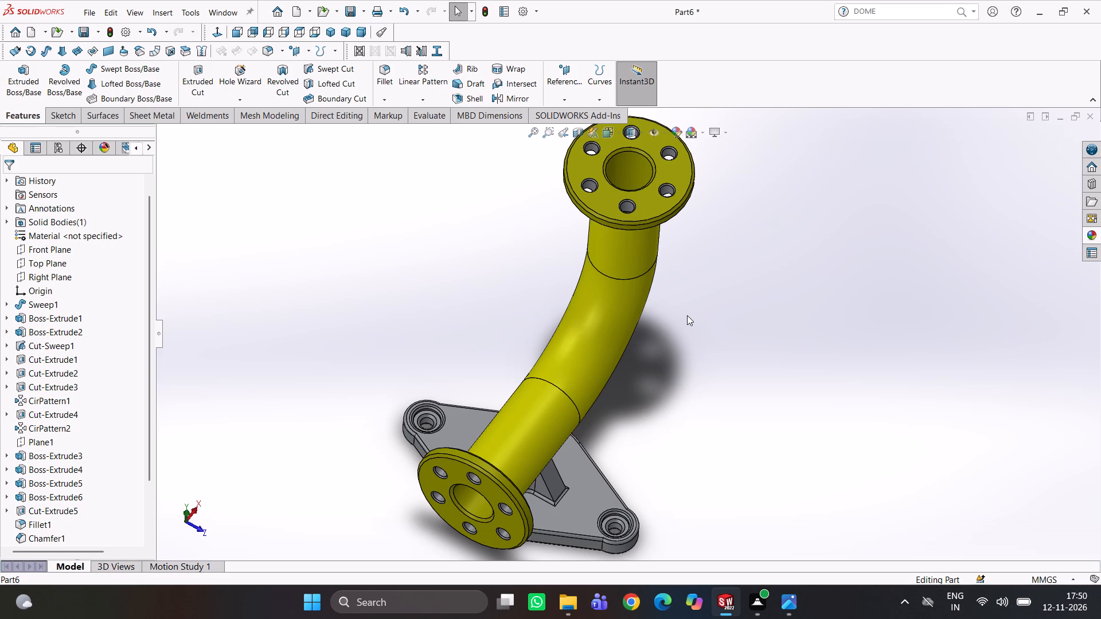
scroll(856, 322, "up", 3)
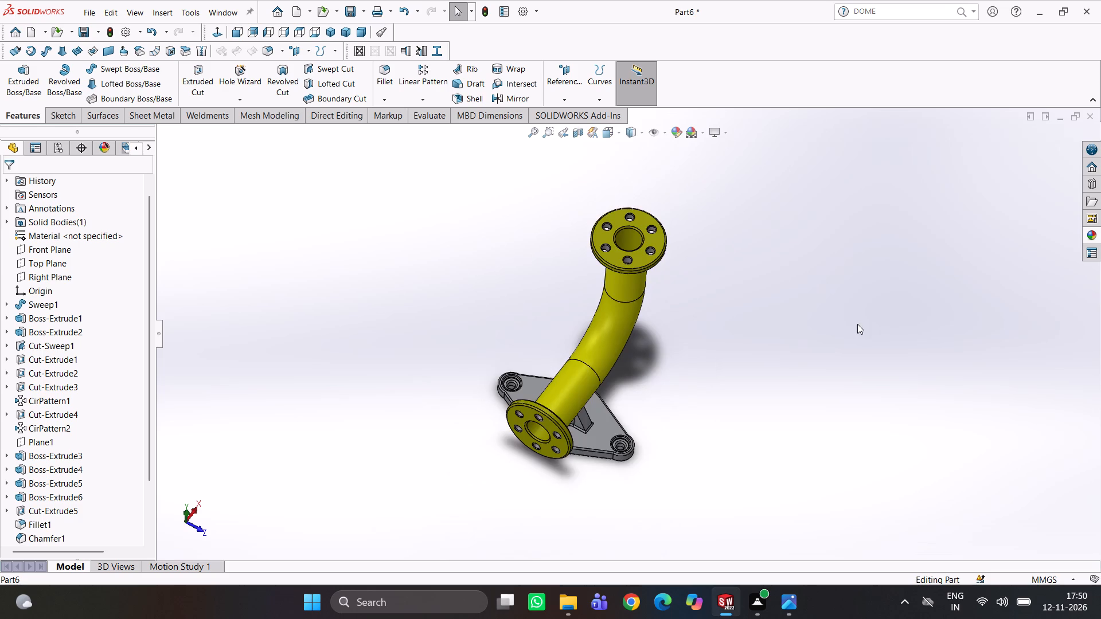
middle_click_drag(828, 349, 795, 267)
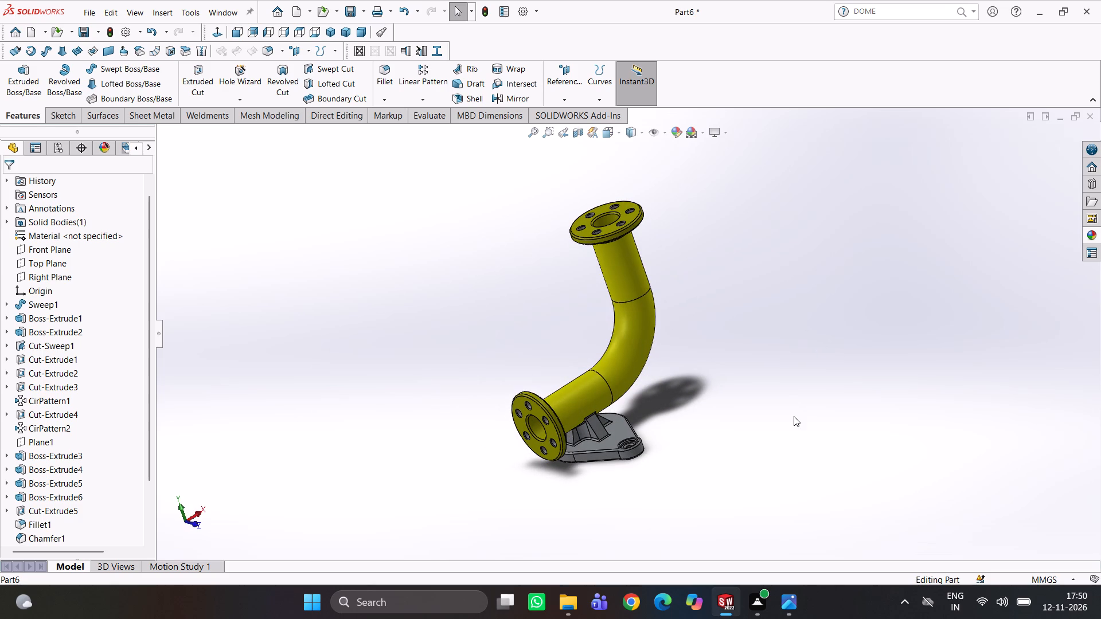
middle_click_drag(748, 503, 756, 477)
scroll(608, 465, "down", 4)
middle_click_drag(654, 443, 756, 383)
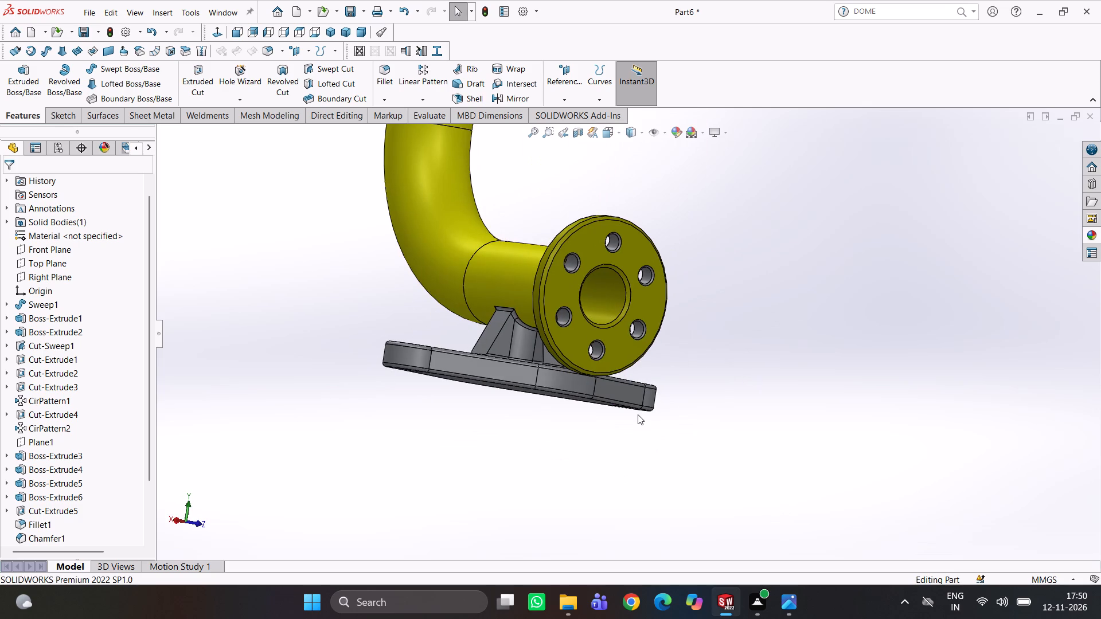
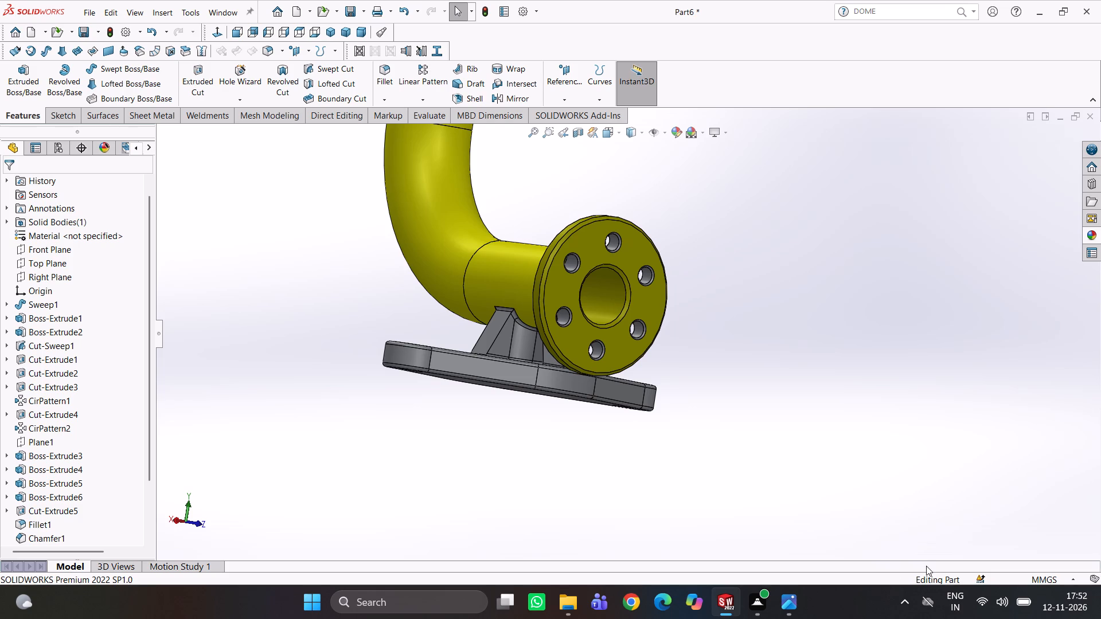
Examine the complete pipe elbow with both flanges and the mounting base from the side and slightly above.
scroll(1100, 485, "up", 1)
middle_click_drag(819, 381, 865, 423)
scroll(643, 371, "up", 2)
scroll(321, 265, "up", 2)
middle_click_drag(411, 277, 427, 315)
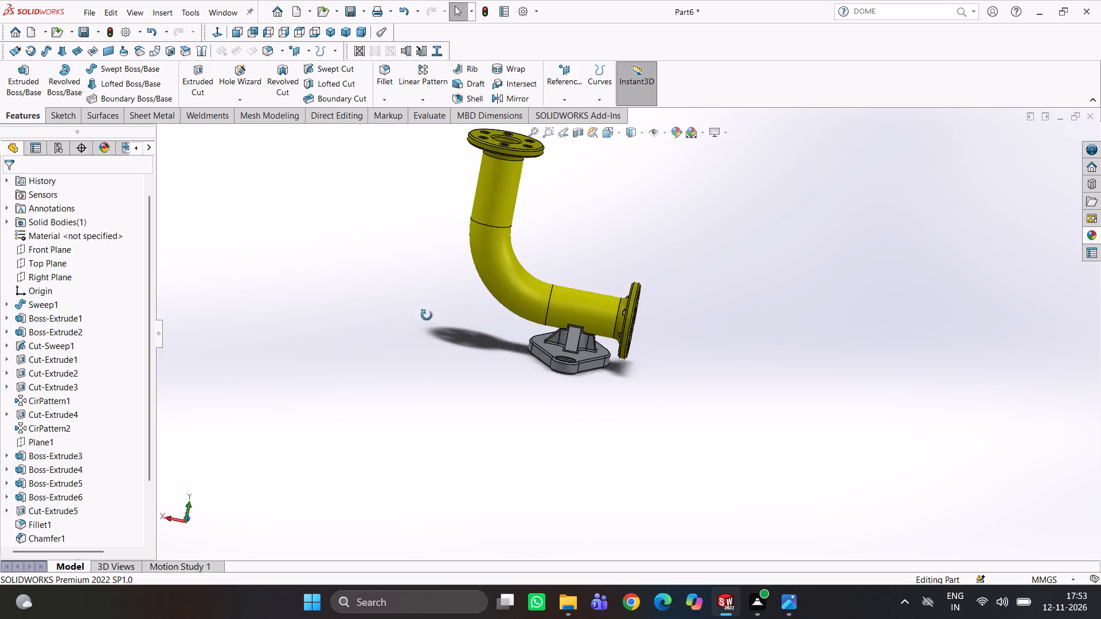
middle_click_drag(427, 315, 426, 341)
scroll(530, 249, "up", 1)
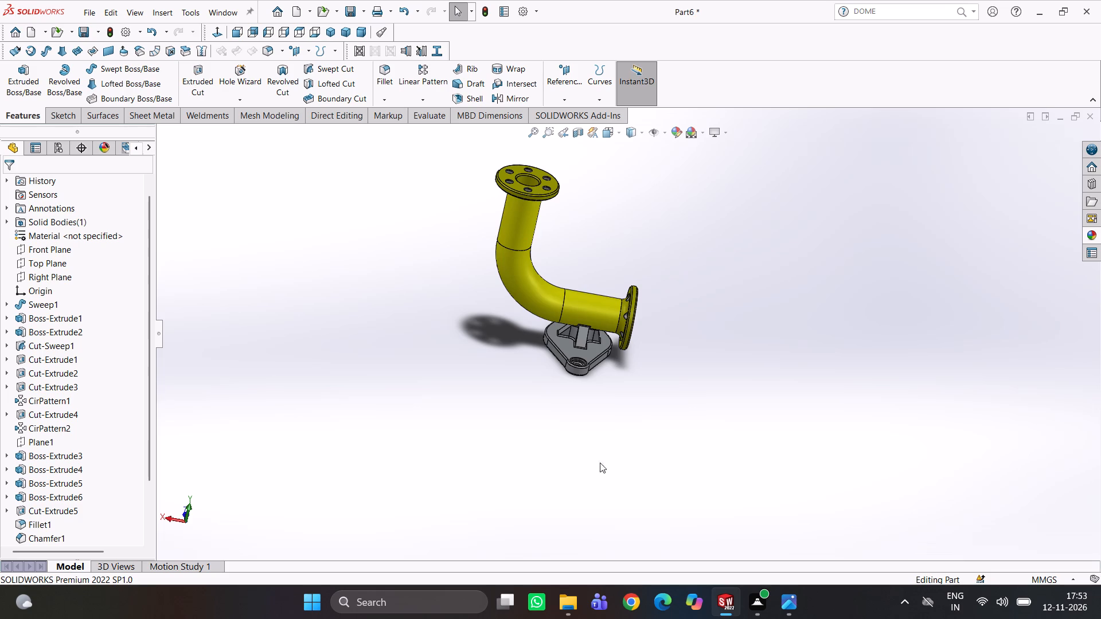
scroll(638, 344, "up", 1)
middle_click_drag(641, 344, 545, 284)
Examine the horizontal end flange up close, including its bolt holes and bore, together with the adjoining ribbed support.
scroll(563, 330, "down", 3)
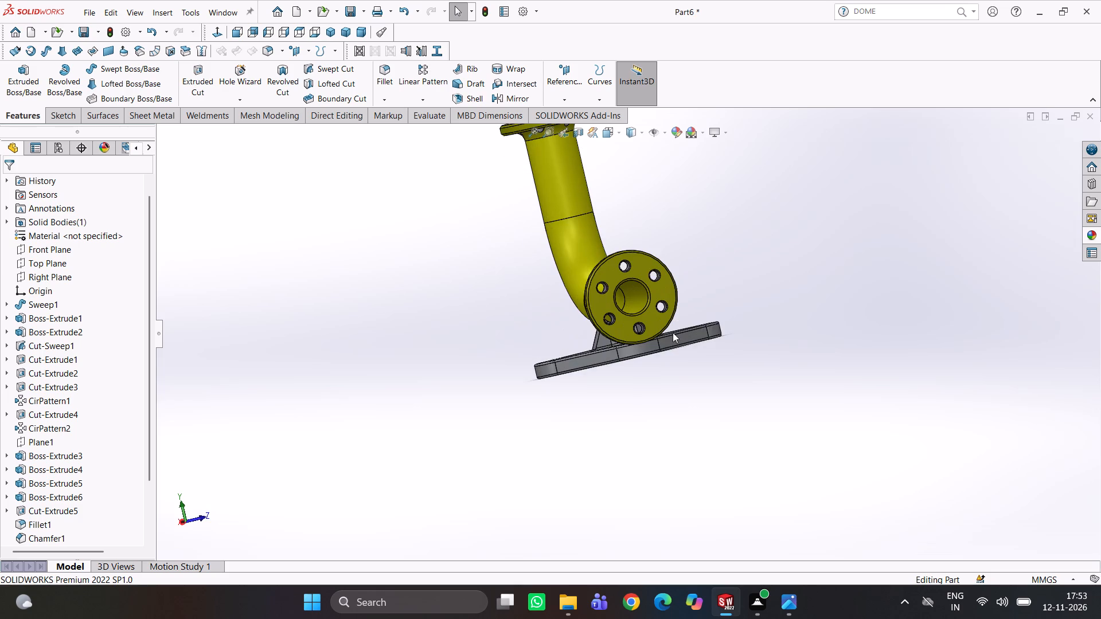
scroll(673, 332, "down", 4)
middle_click_drag(677, 300, 698, 323)
scroll(626, 296, "down", 5)
middle_click_drag(627, 300, 681, 319)
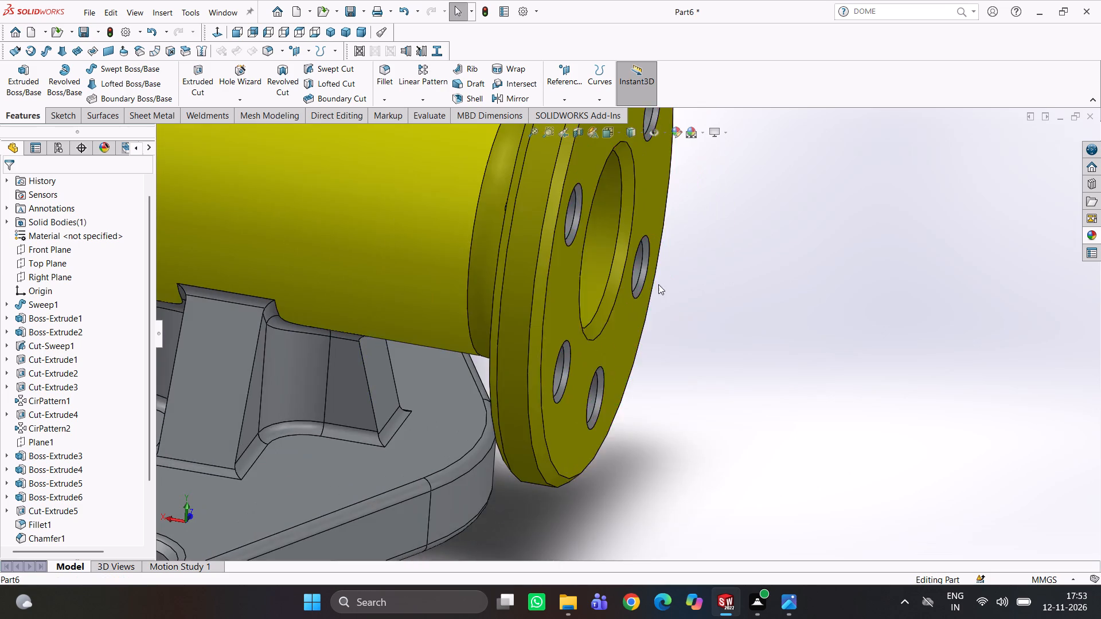
scroll(654, 276, "down", 1)
scroll(654, 276, "up", 6)
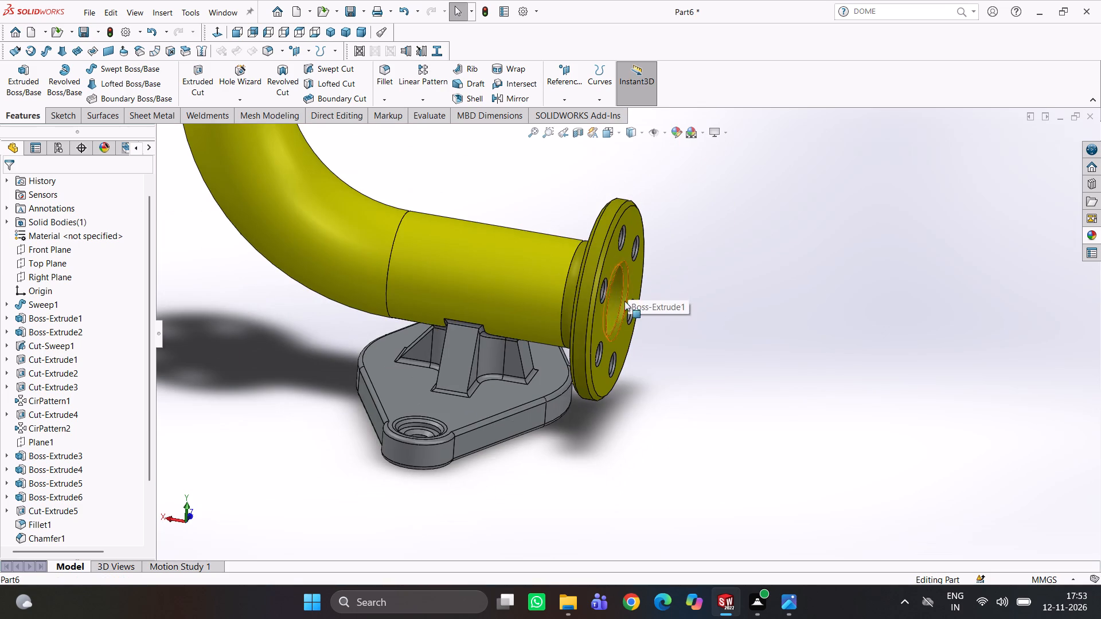
scroll(623, 325, "up", 1)
middle_click_drag(717, 301, 650, 304)
scroll(594, 319, "down", 2)
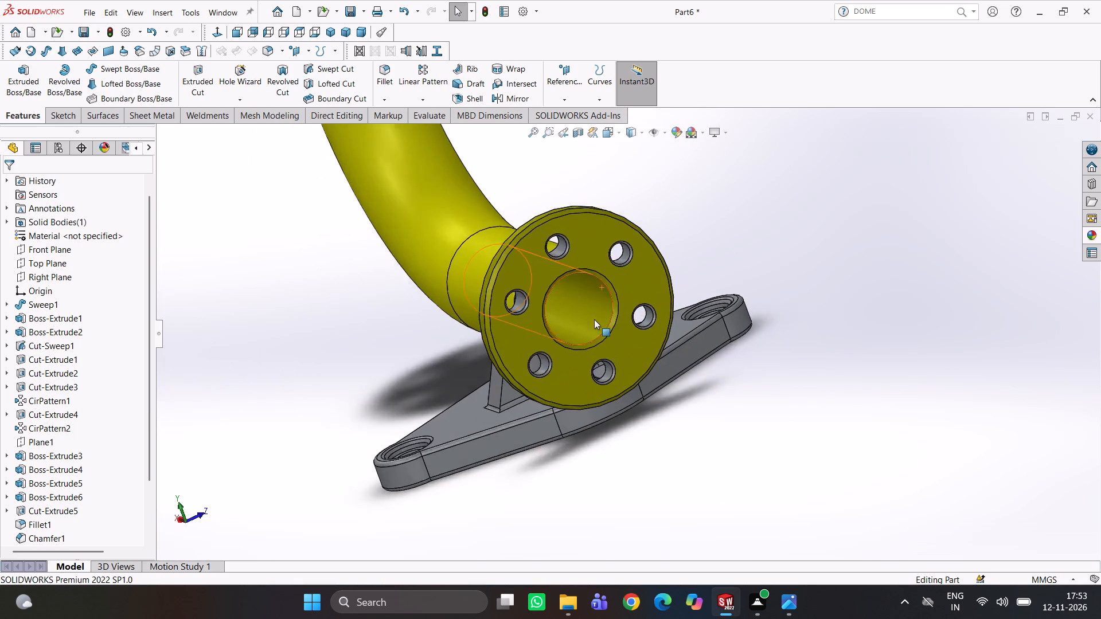
scroll(594, 319, "down", 1)
middle_click_drag(624, 320, 595, 297)
scroll(586, 286, "down", 3)
middle_click_drag(598, 294, 631, 321)
scroll(651, 328, "up", 9)
middle_click_drag(705, 345, 726, 379)
scroll(661, 311, "down", 1)
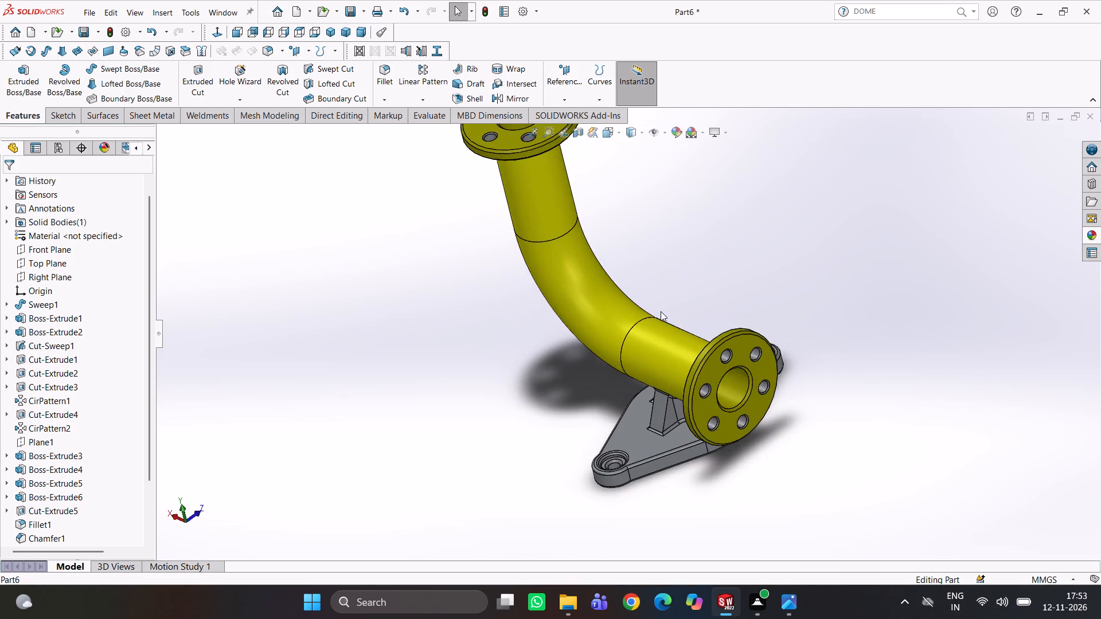
Examine the whole elbow from above and from the side, including the base plate's stepped mounting holes.
middle_click_drag(661, 311, 680, 342)
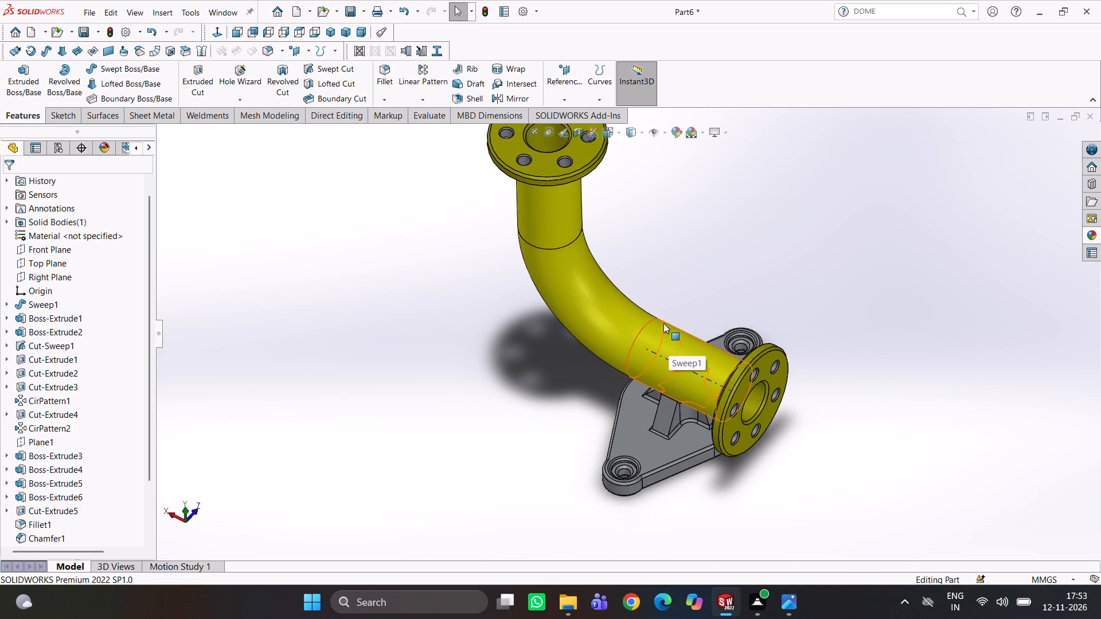
scroll(729, 301, "up", 3)
middle_click_drag(767, 340, 795, 369)
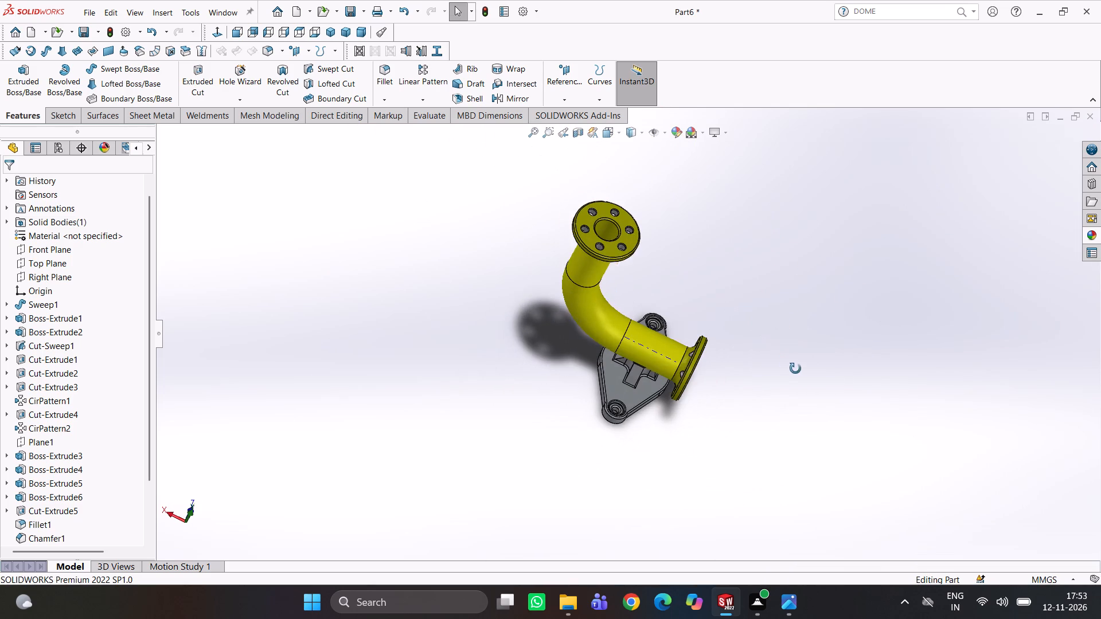
middle_click_drag(795, 369, 798, 370)
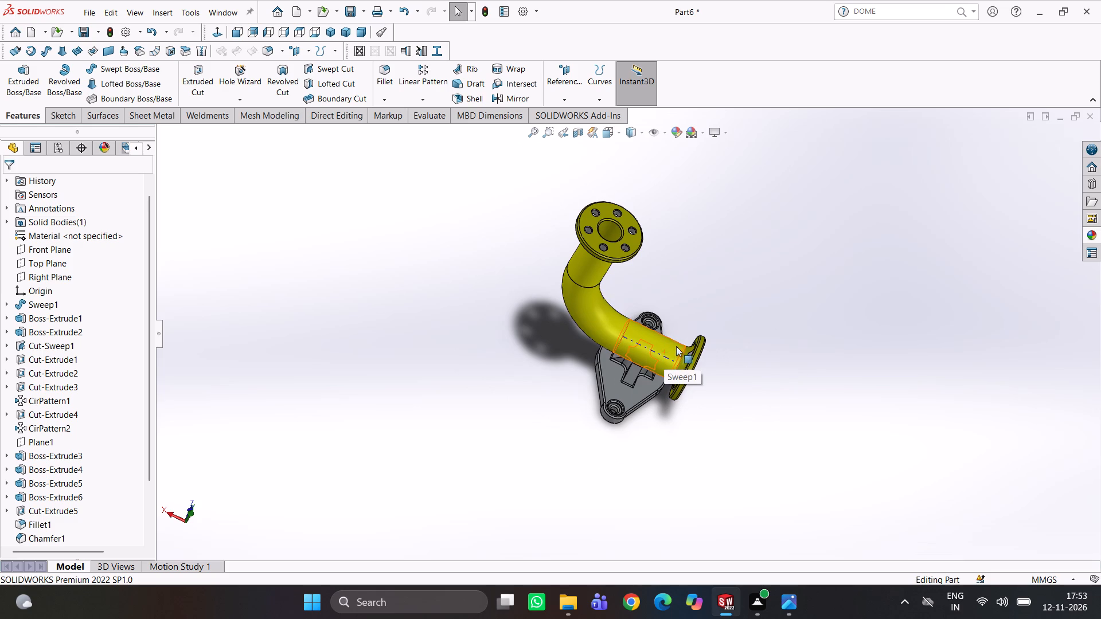
scroll(737, 369, "down", 1)
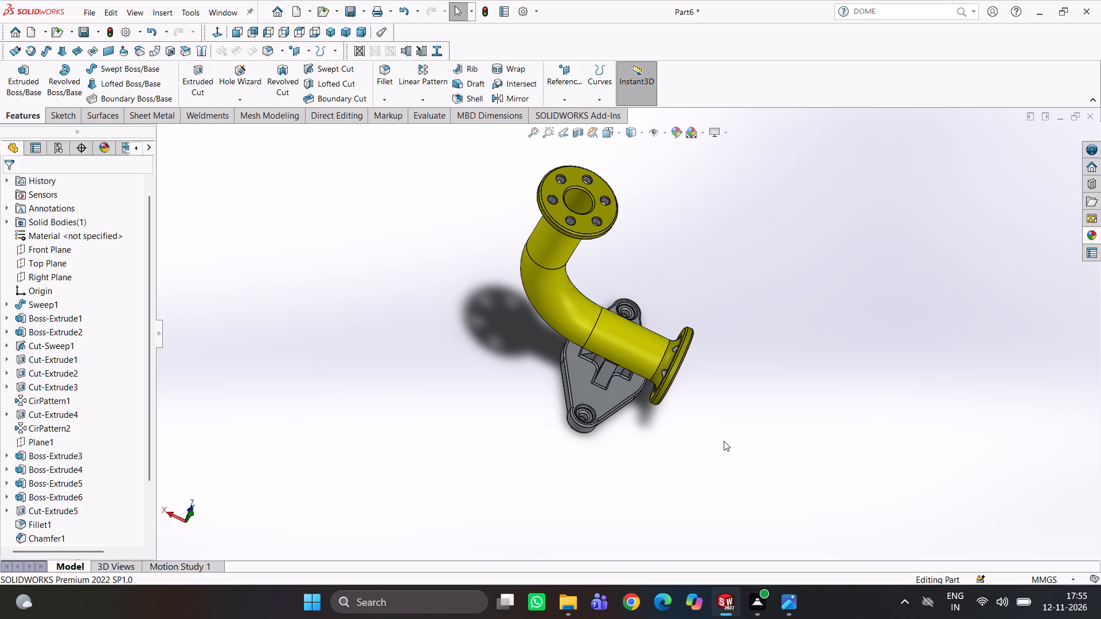
middle_click_drag(713, 417, 685, 285)
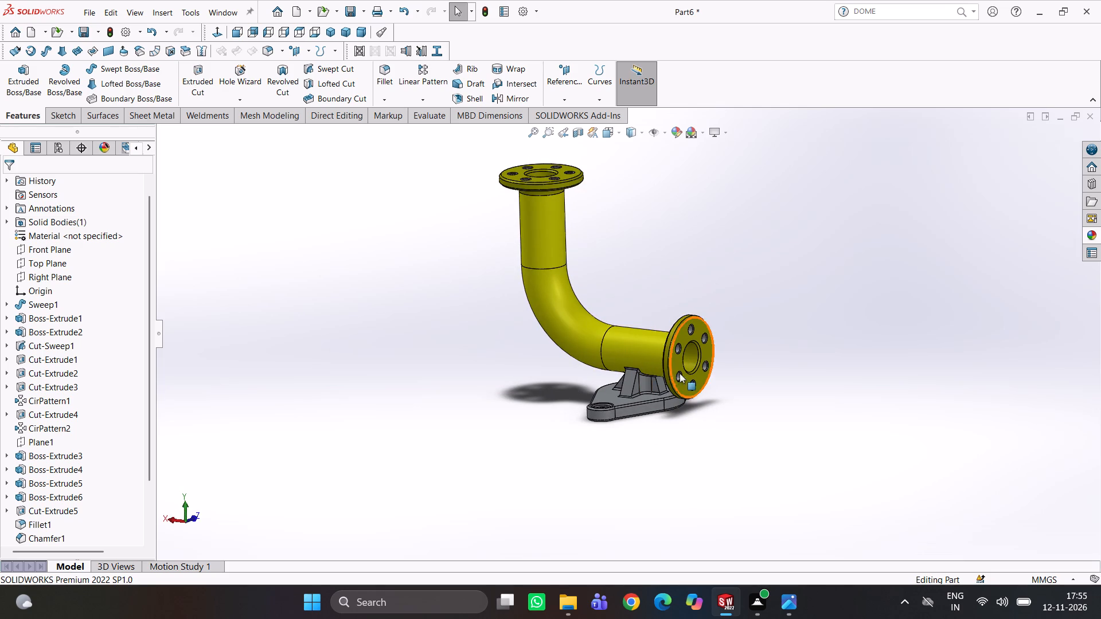
middle_click_drag(715, 373, 788, 378)
Examine the back of the horizontal flange, the ribbed support and the underside of the base plate.
scroll(634, 287, "down", 3)
middle_click_drag(633, 312, 641, 354)
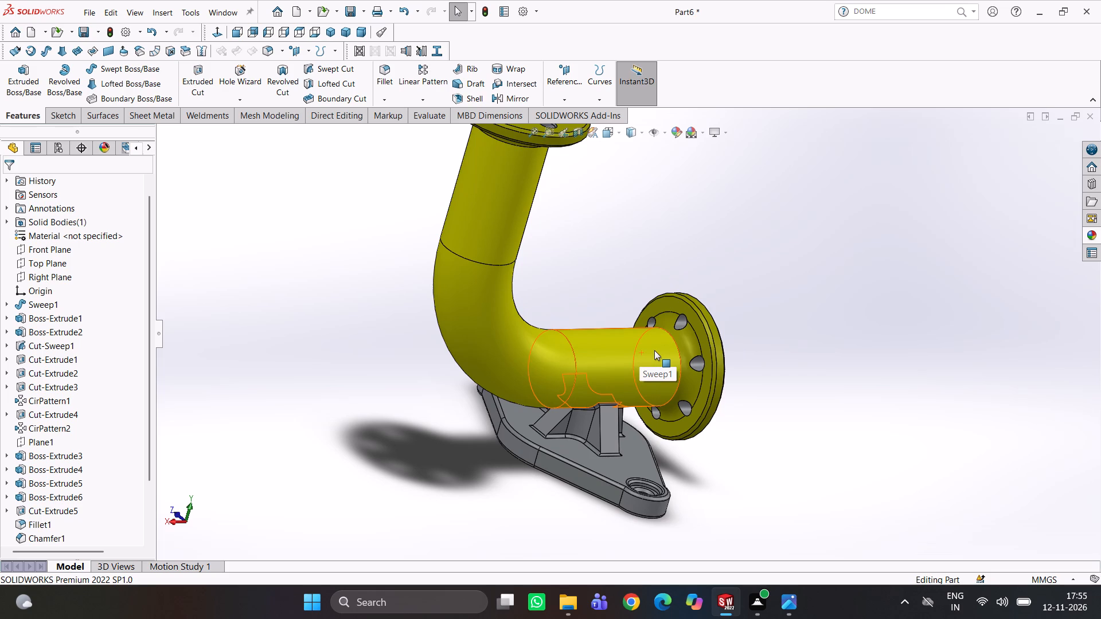
scroll(791, 362, "up", 2)
middle_click_drag(706, 388, 793, 397)
scroll(501, 398, "down", 3)
middle_click_drag(594, 347, 649, 405)
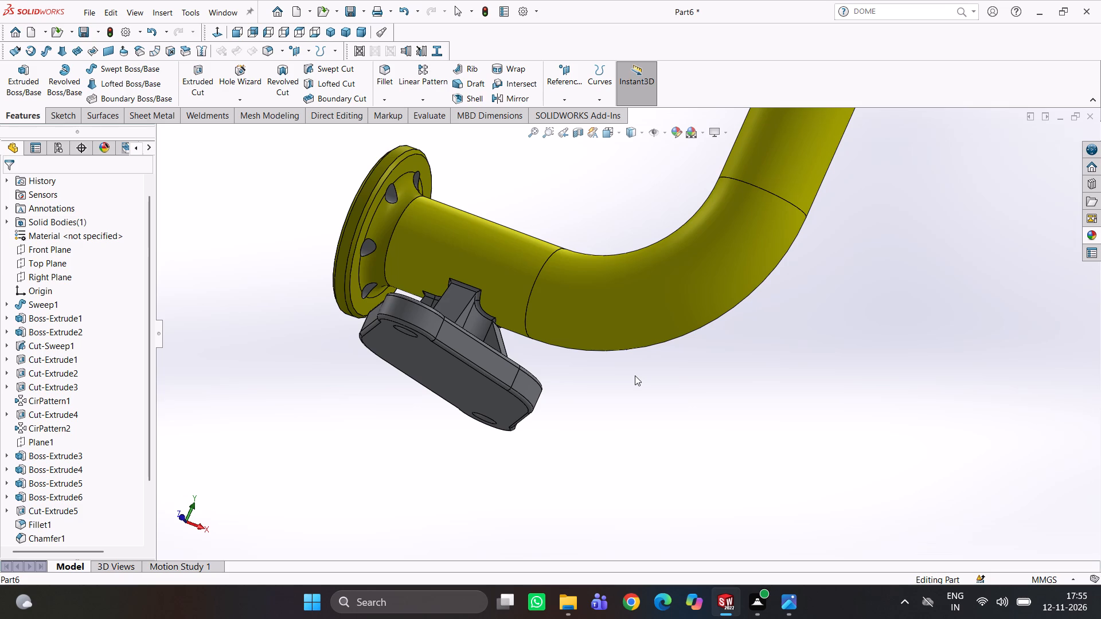
scroll(677, 391, "up", 2)
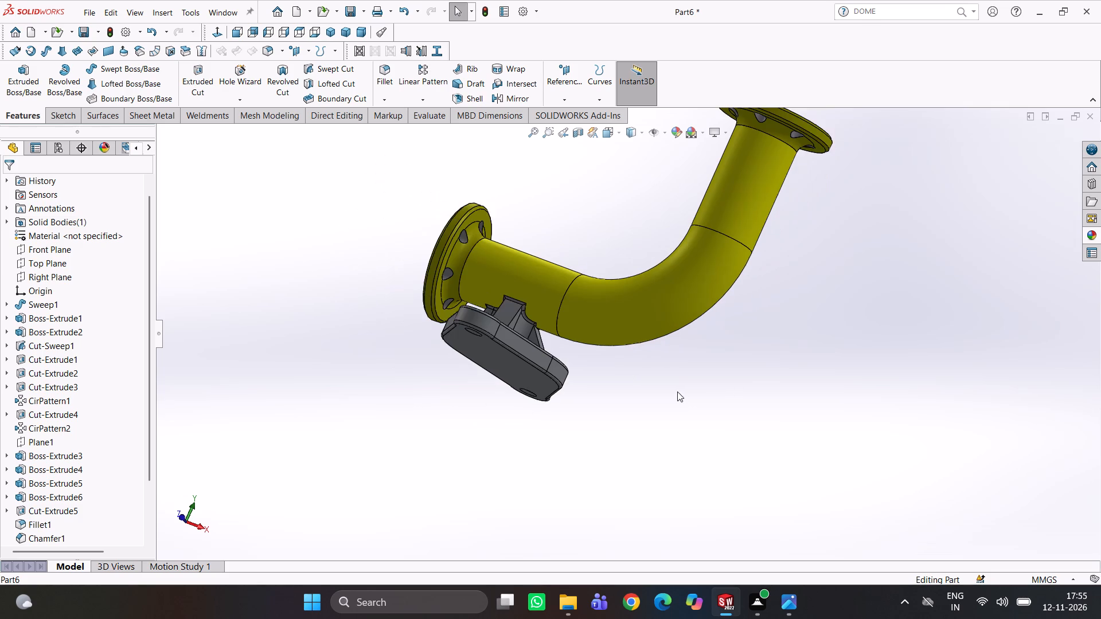
middle_click_drag(682, 412, 725, 500)
scroll(622, 385, "down", 4)
middle_click_drag(521, 384, 604, 472)
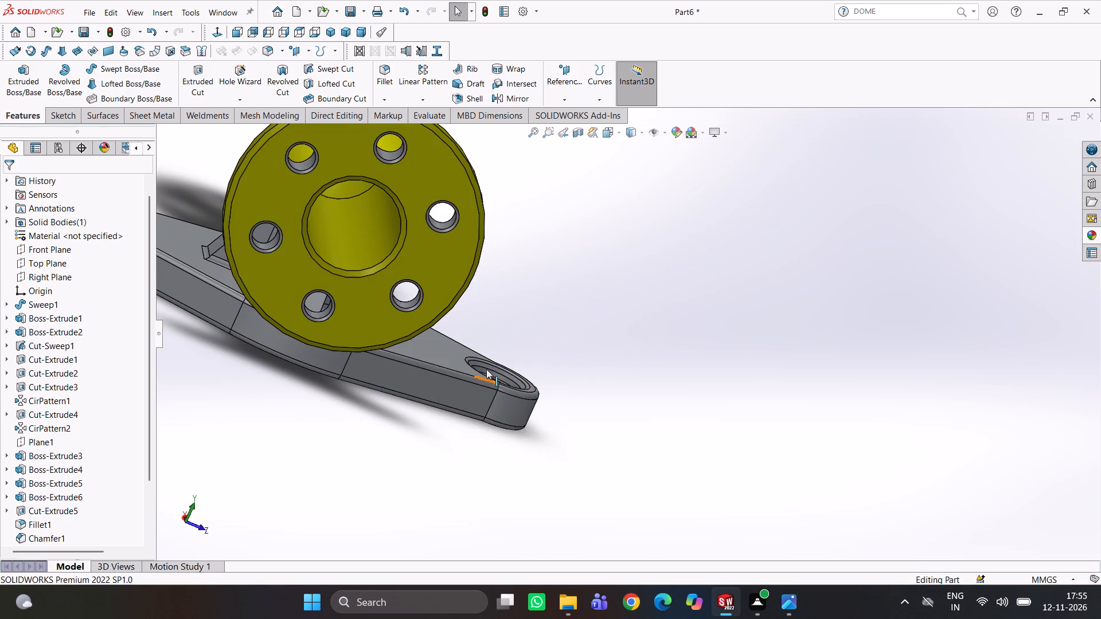
Examine the horizontal flange's front face up close, including its chamfered rim, bolt holes and central bore.
scroll(477, 355, "up", 2)
scroll(428, 272, "down", 4)
middle_click_drag(466, 263, 490, 322)
scroll(500, 264, "down", 2)
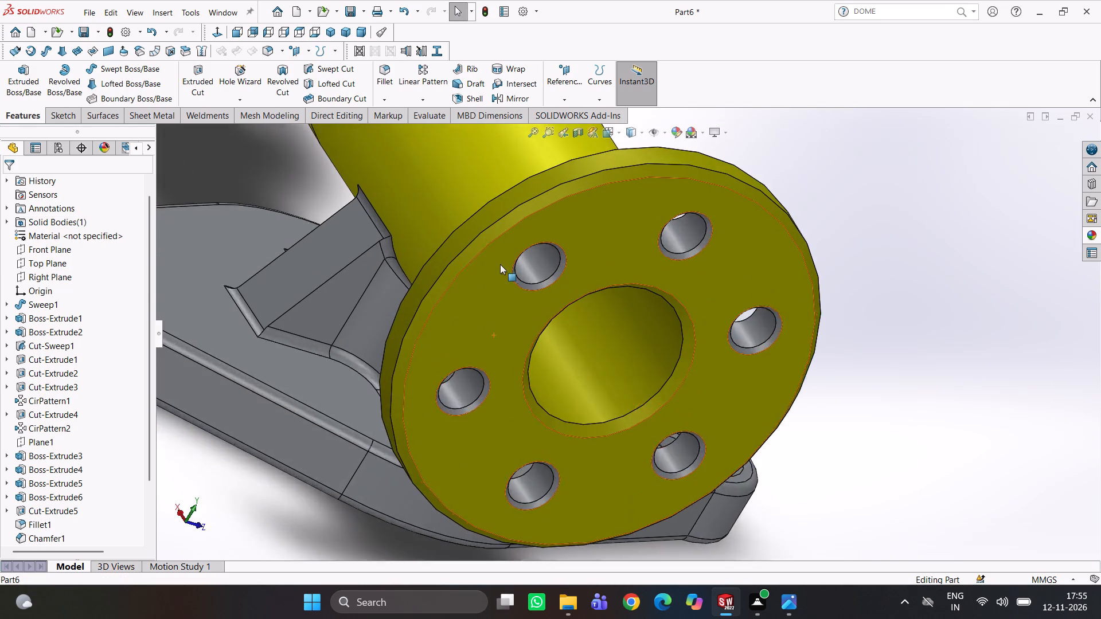
scroll(500, 264, "down", 1)
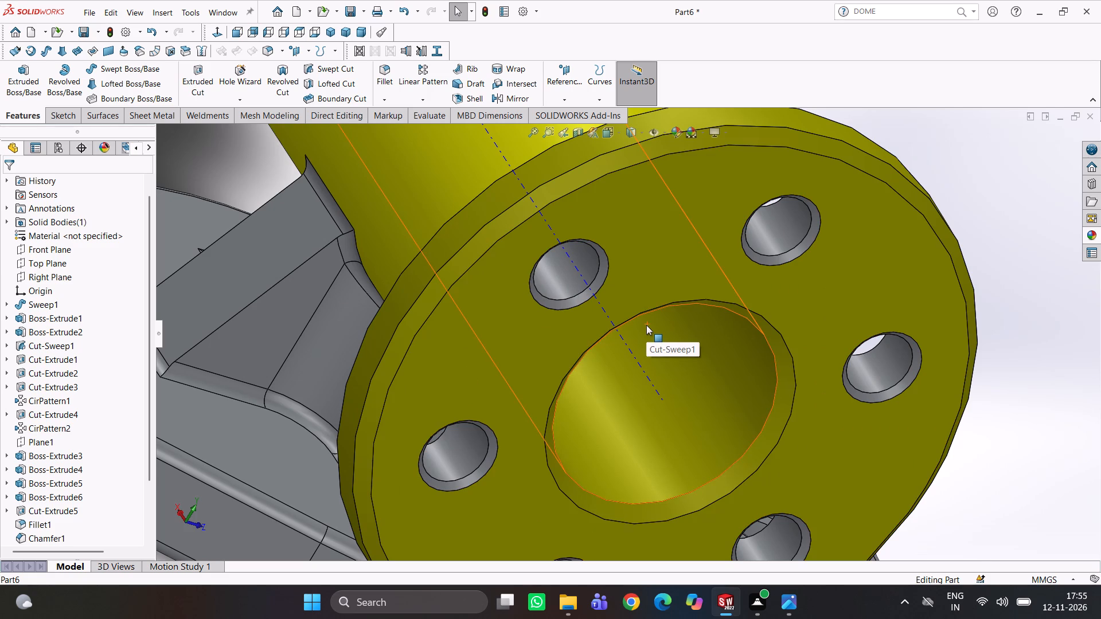
scroll(800, 352, "up", 3)
left_click_drag(887, 325, 887, 317)
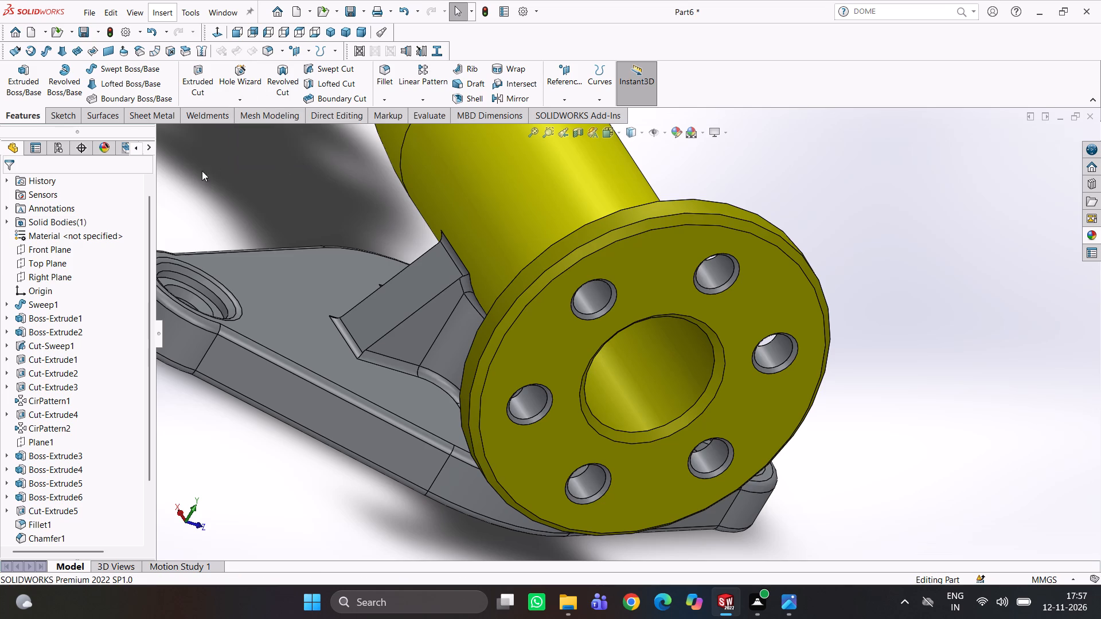
Examine the horizontal flange, ribbed support and pipe bend from the opposite side of the elbow.
scroll(249, 123, "up", 1)
scroll(472, 253, "up", 4)
middle_click_drag(580, 296, 557, 202)
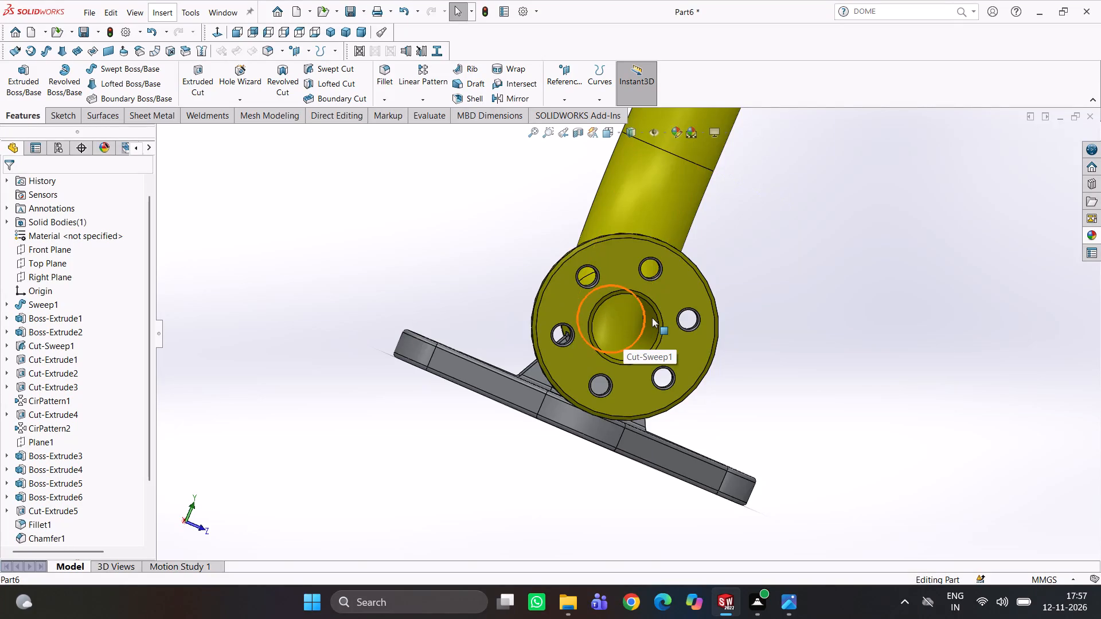
scroll(662, 316, "up", 3)
middle_click_drag(700, 327, 633, 273)
scroll(618, 281, "down", 3)
middle_click_drag(607, 287, 587, 300)
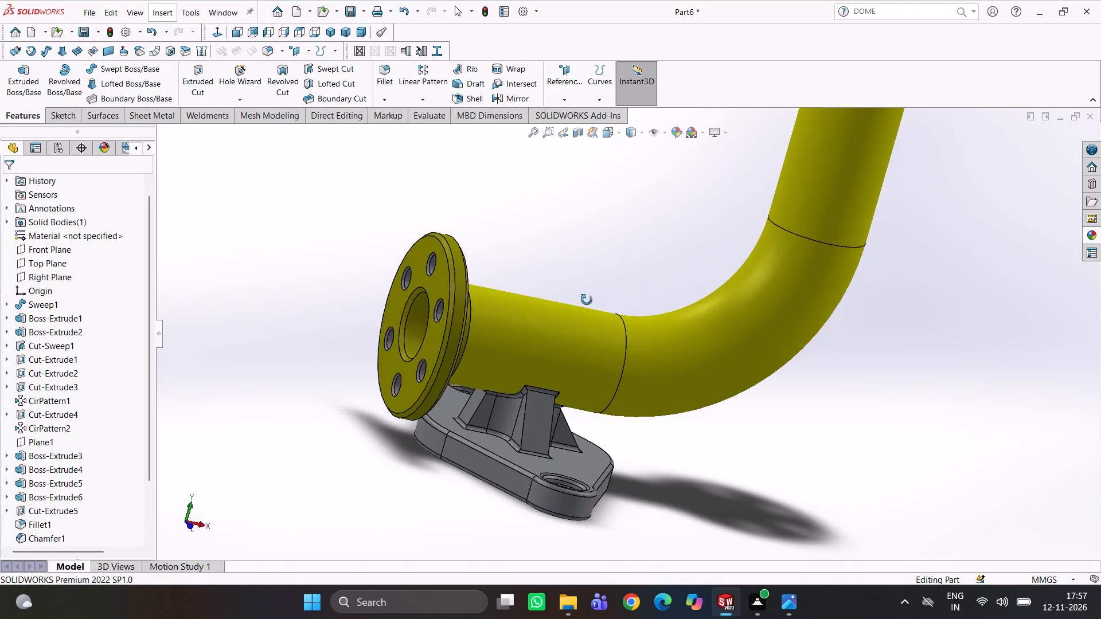
middle_click_drag(587, 300, 578, 301)
scroll(542, 343, "up", 4)
middle_click_drag(557, 378, 536, 385)
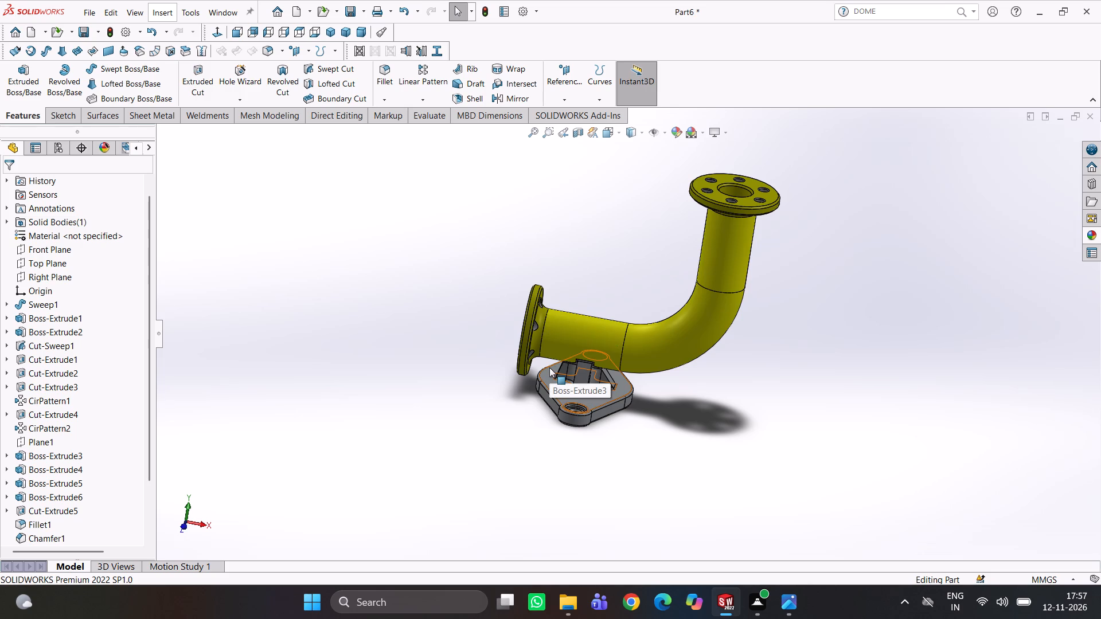
Examine the complete elbow all the way around, from the horizontal flange to the back of the bend.
scroll(642, 340, "up", 2)
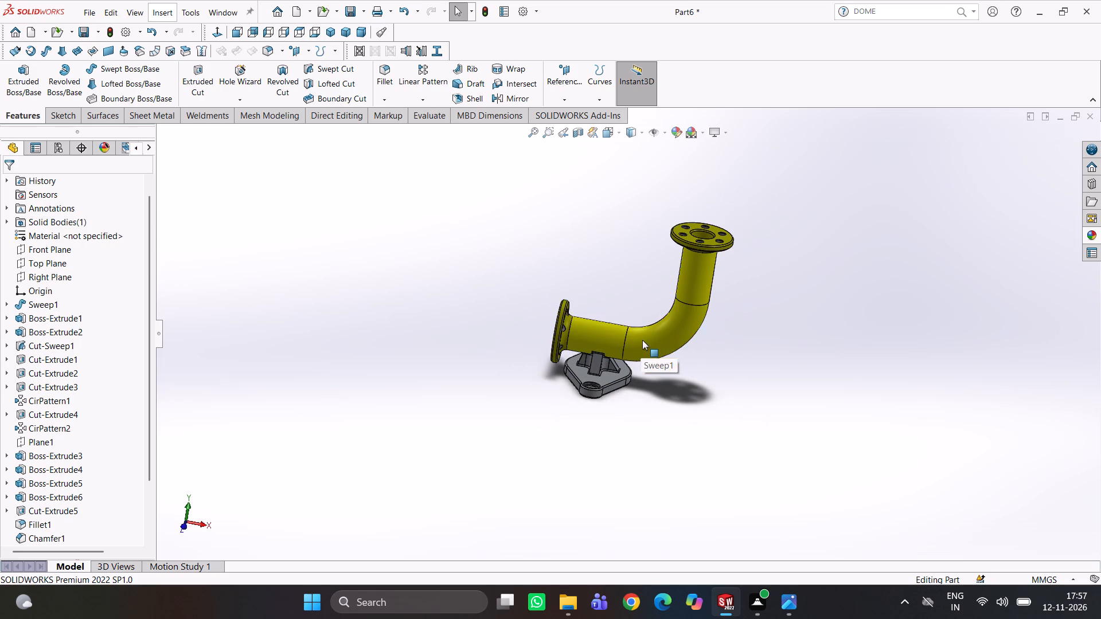
middle_click_drag(649, 358, 721, 370)
middle_click_drag(656, 375, 736, 369)
scroll(641, 373, "down", 5)
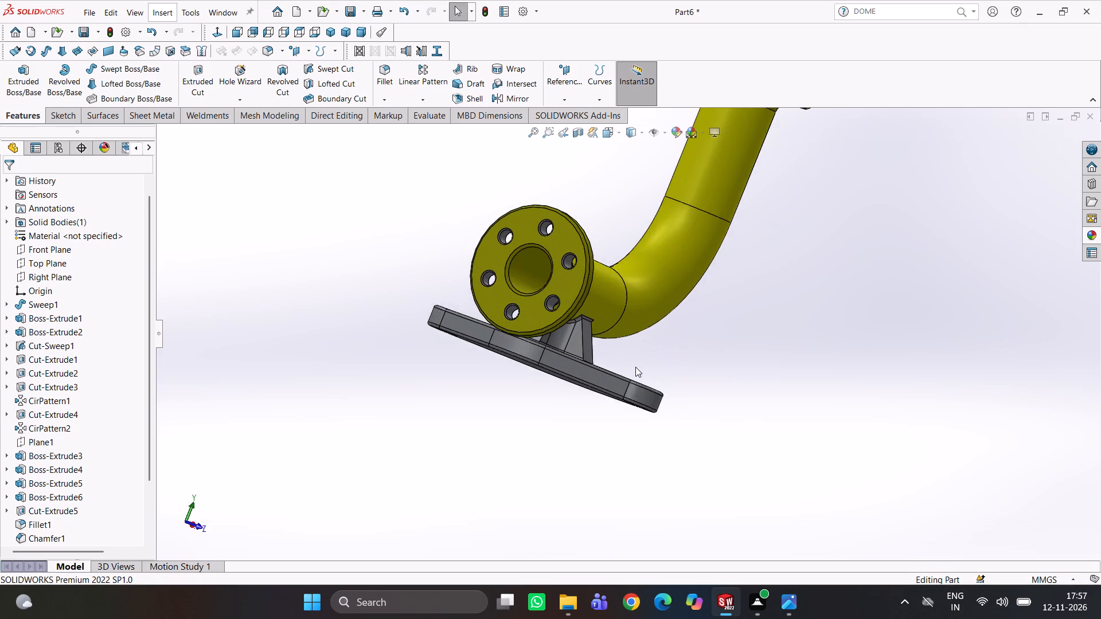
middle_click_drag(634, 368, 604, 390)
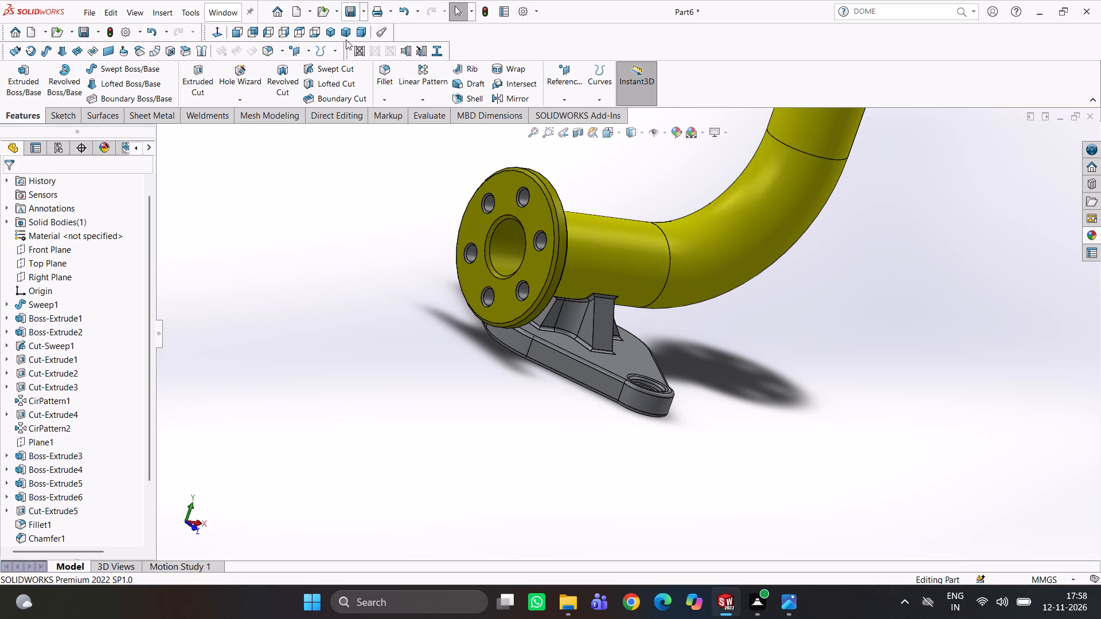
scroll(772, 253, "up", 2)
middle_click_drag(767, 258, 578, 299)
scroll(727, 232, "down", 2)
scroll(739, 216, "up", 4)
middle_click_drag(741, 215, 783, 237)
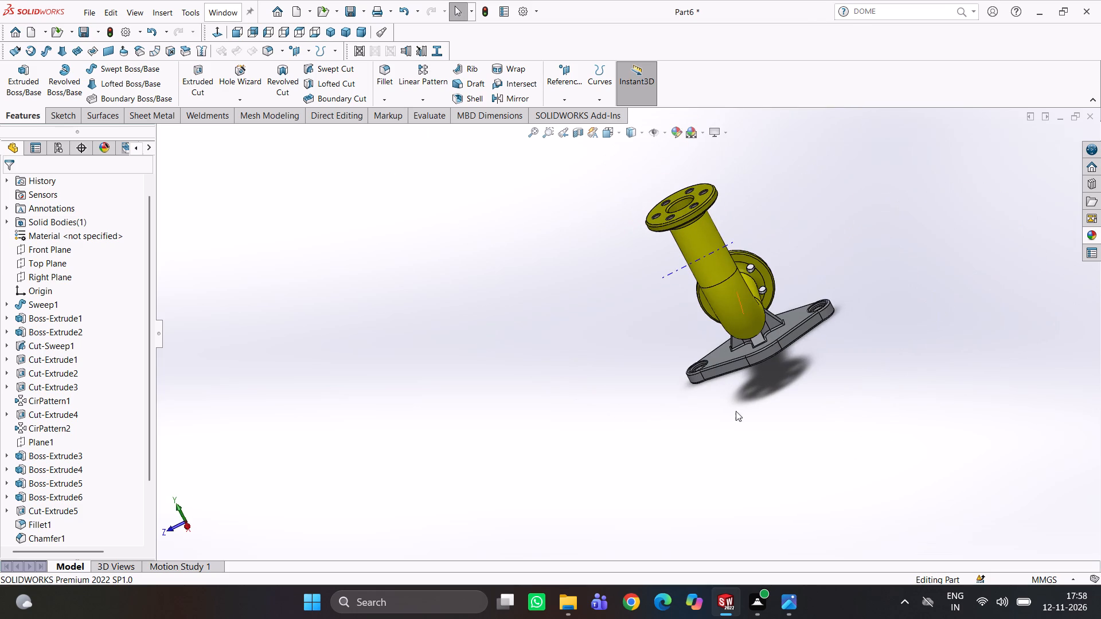